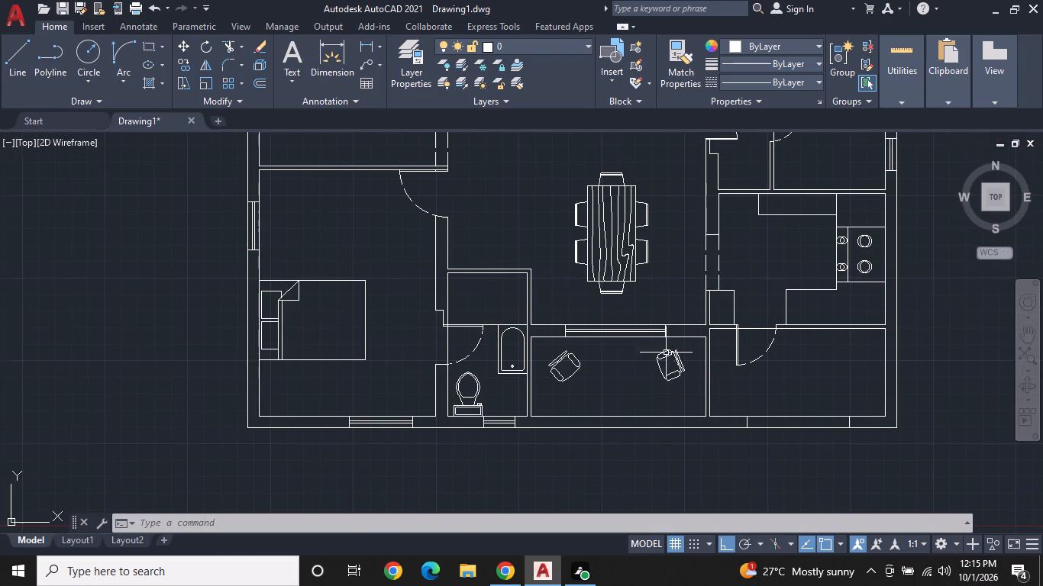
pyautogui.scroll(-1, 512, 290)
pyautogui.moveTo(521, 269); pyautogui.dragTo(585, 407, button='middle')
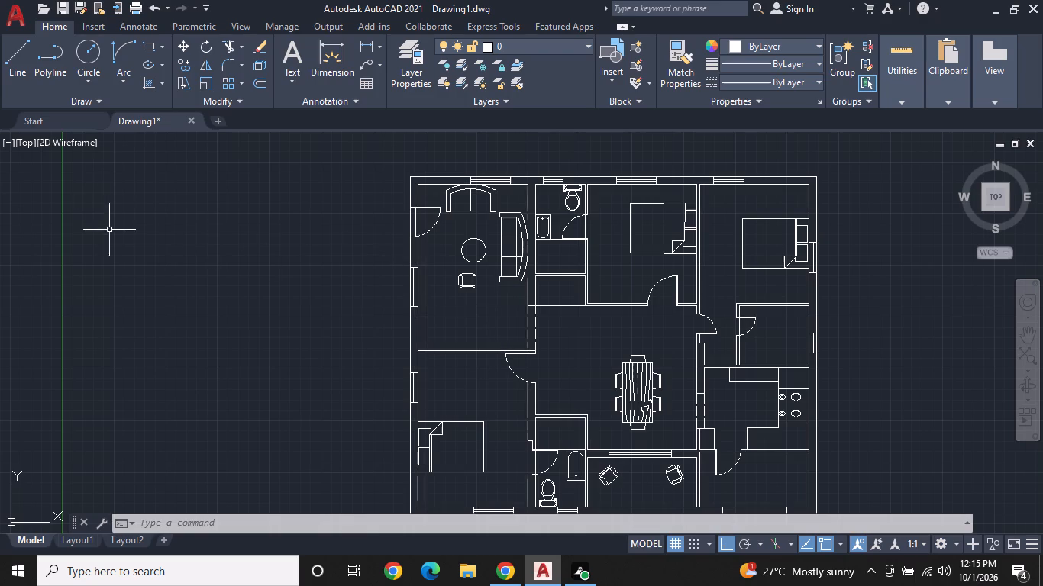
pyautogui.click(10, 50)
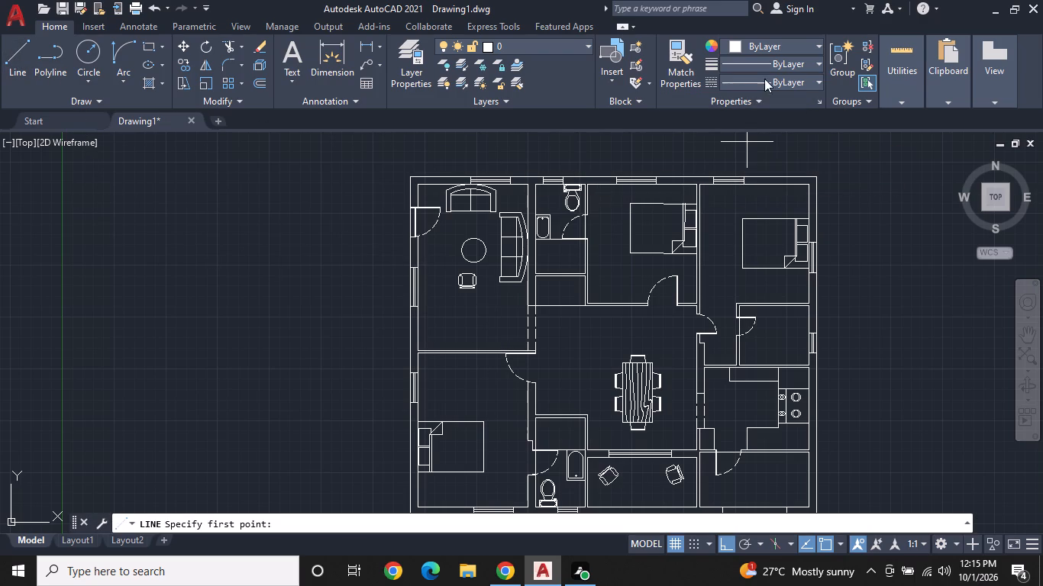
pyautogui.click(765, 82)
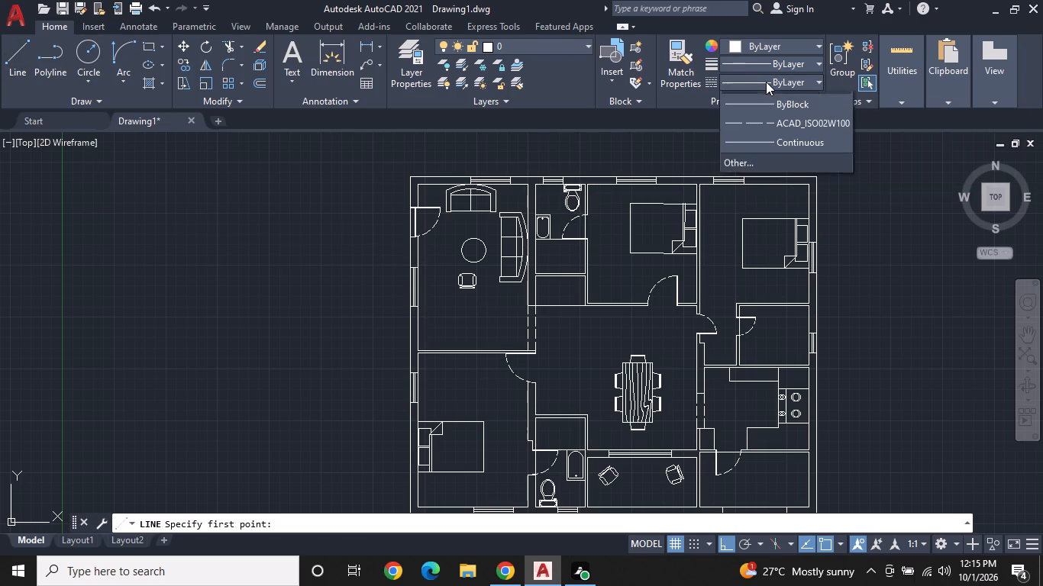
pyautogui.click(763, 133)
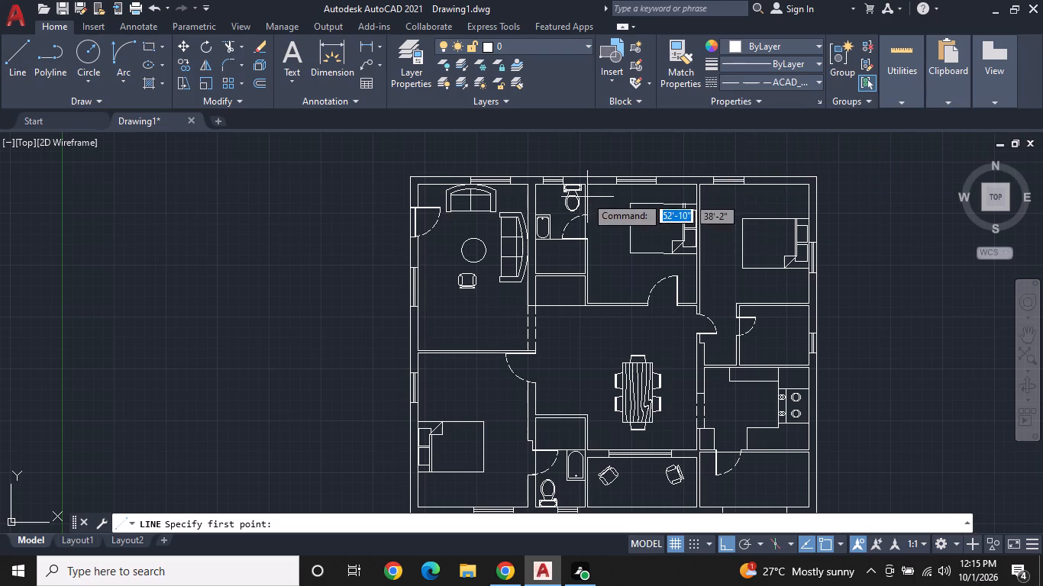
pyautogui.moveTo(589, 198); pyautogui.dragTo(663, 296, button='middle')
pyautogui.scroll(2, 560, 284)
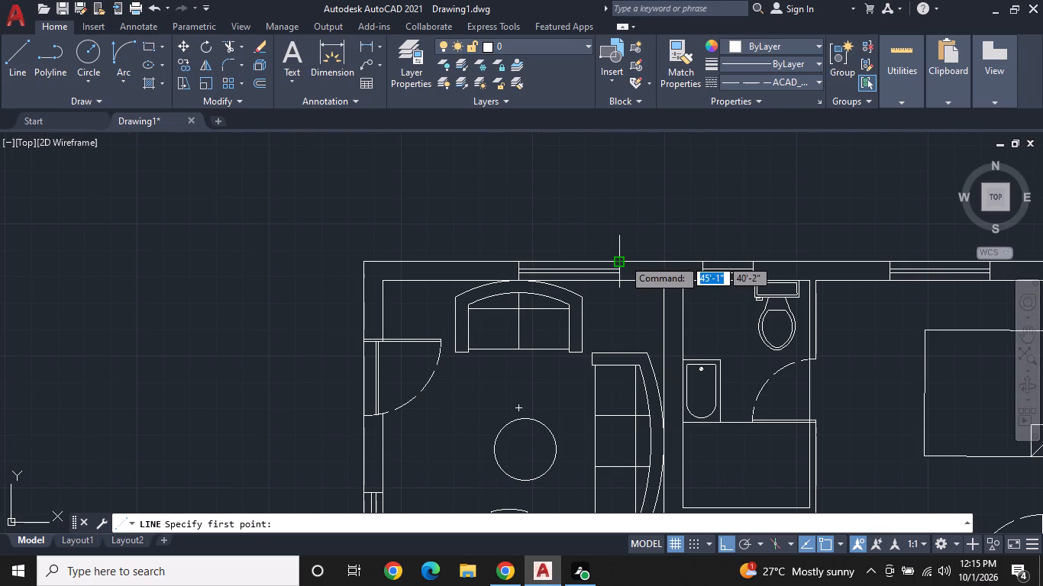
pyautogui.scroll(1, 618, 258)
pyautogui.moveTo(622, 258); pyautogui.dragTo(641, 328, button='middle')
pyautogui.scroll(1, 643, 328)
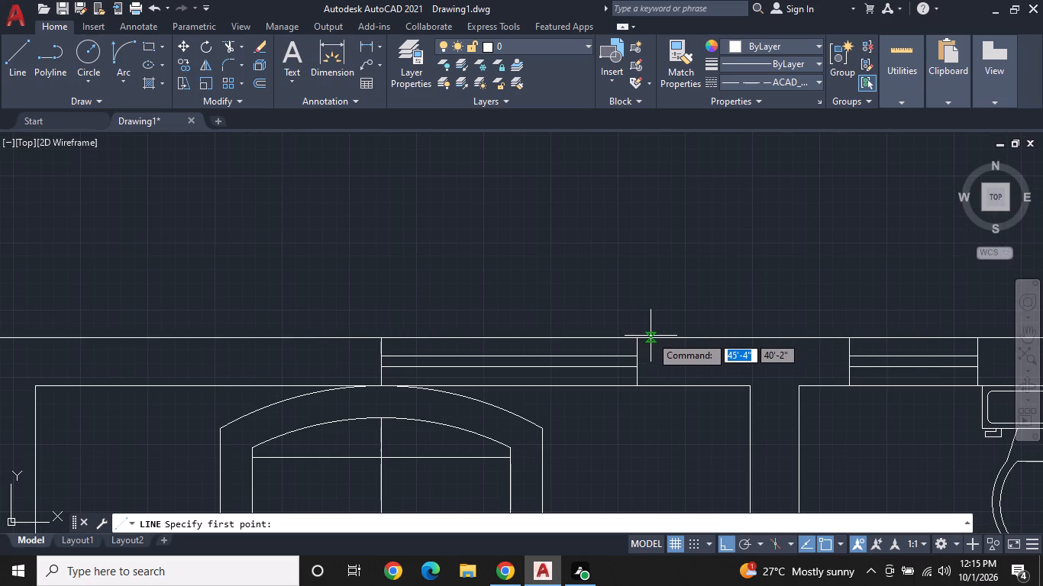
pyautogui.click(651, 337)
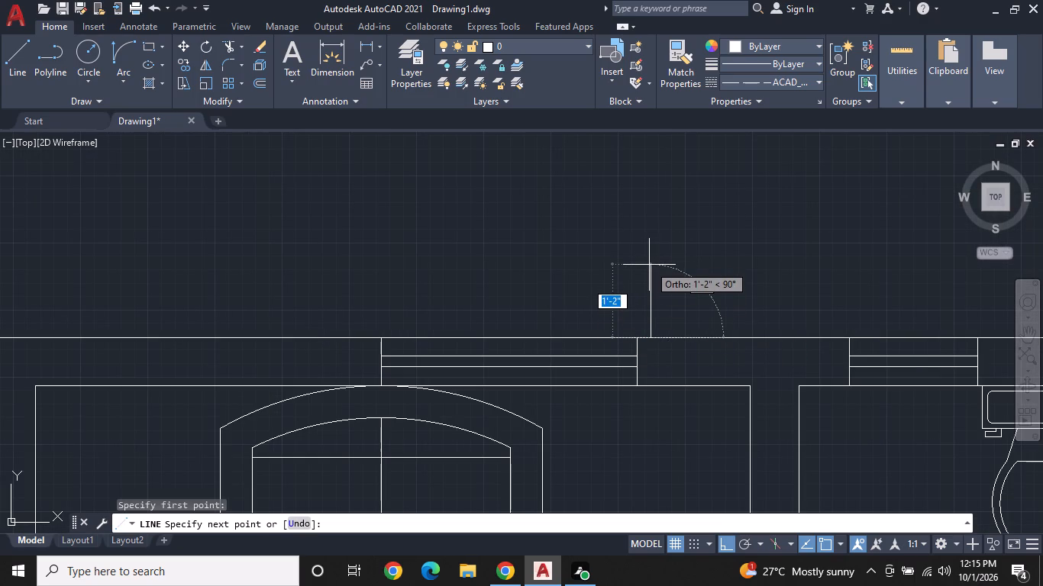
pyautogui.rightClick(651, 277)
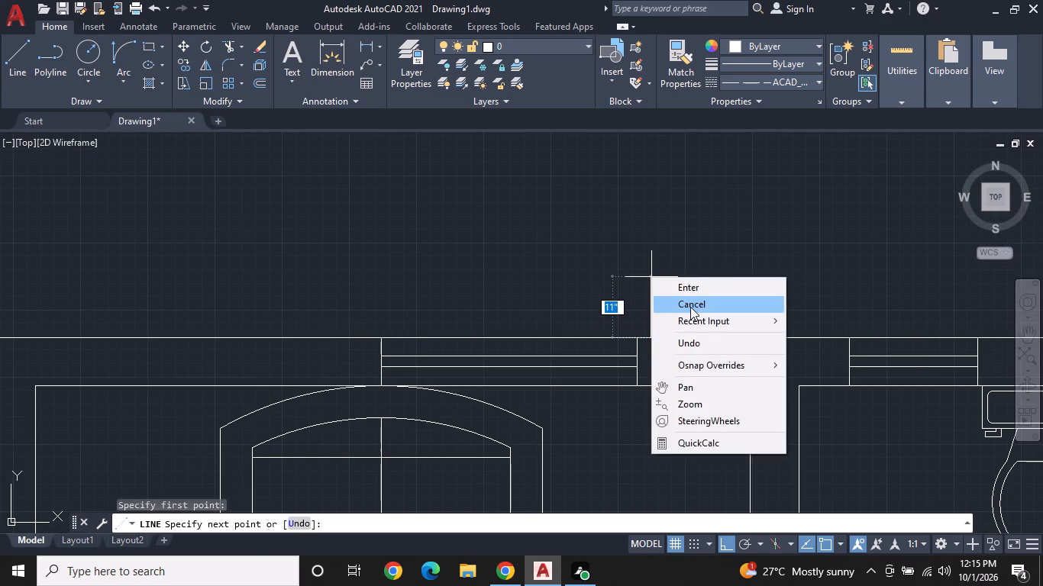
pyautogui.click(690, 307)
# Draw a three-sided ACAD_ISO02W100 line outline, about 4'-6" wide and 1'-6" deep, outside the top wall window above the sofa.
pyautogui.click(789, 82)
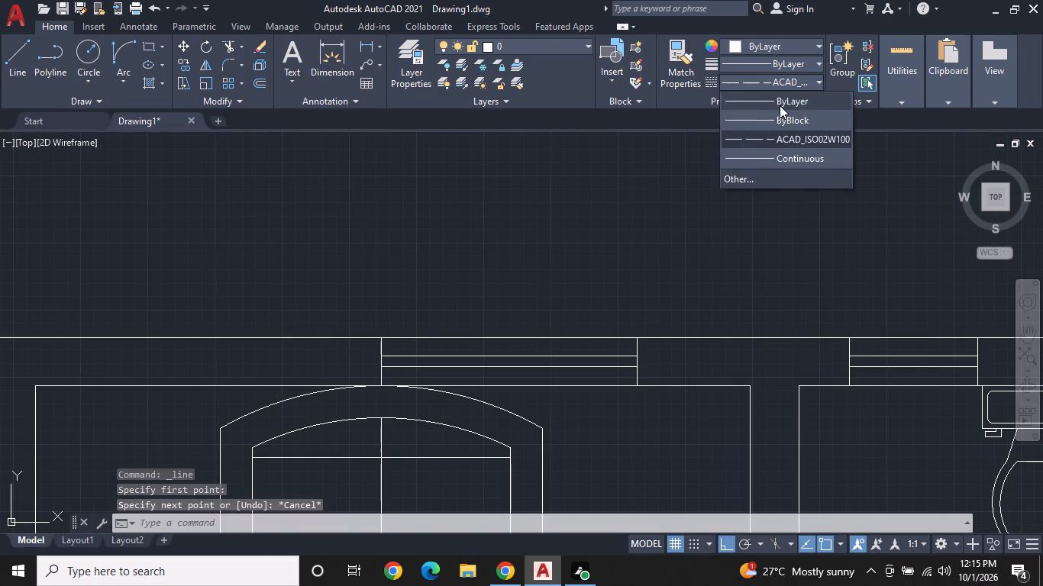
pyautogui.click(758, 139)
pyautogui.click(17, 47)
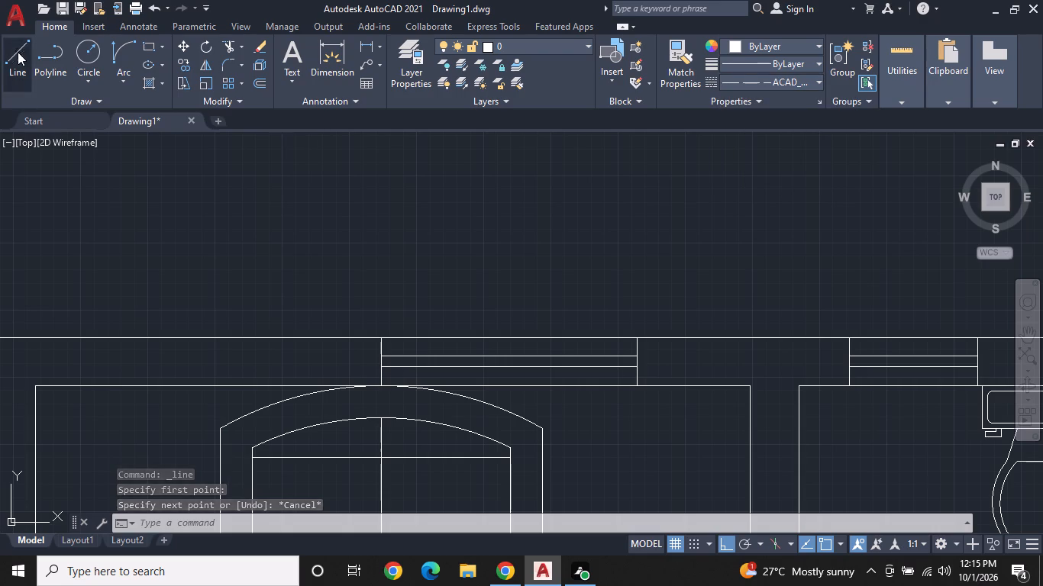
pyautogui.click(652, 339)
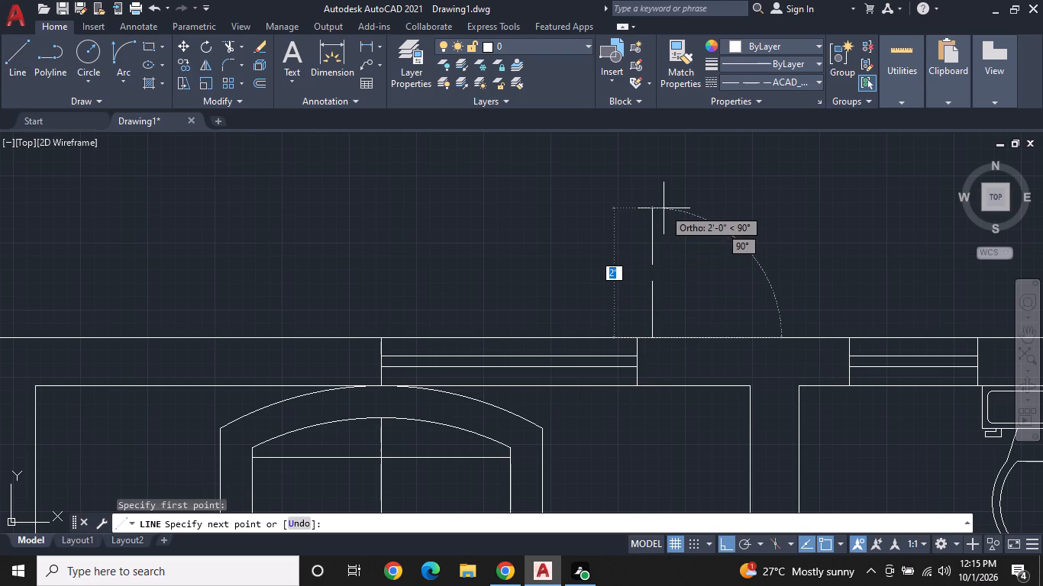
pyautogui.doubleClick(645, 242)
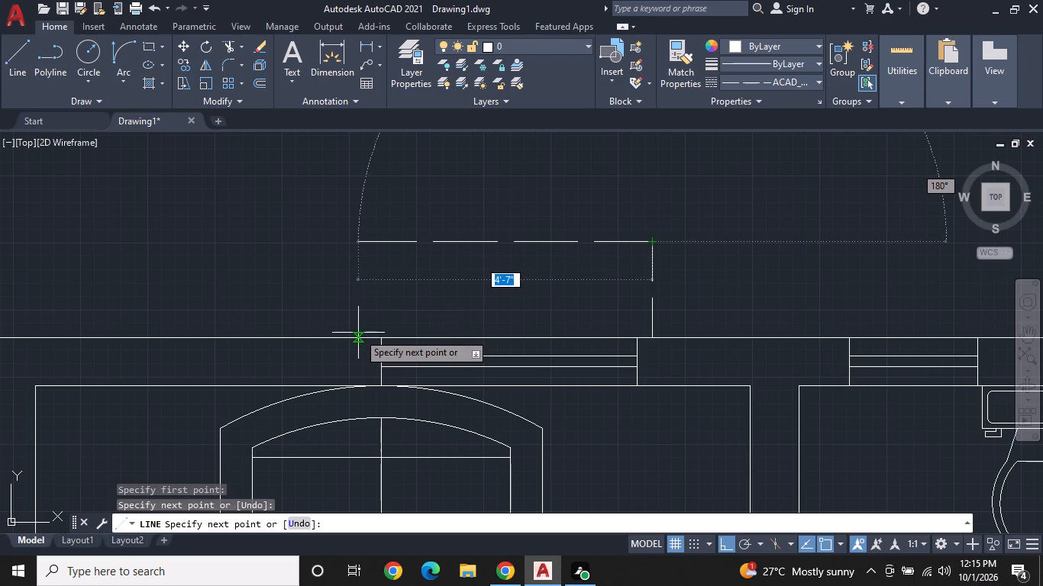
pyautogui.click(362, 249)
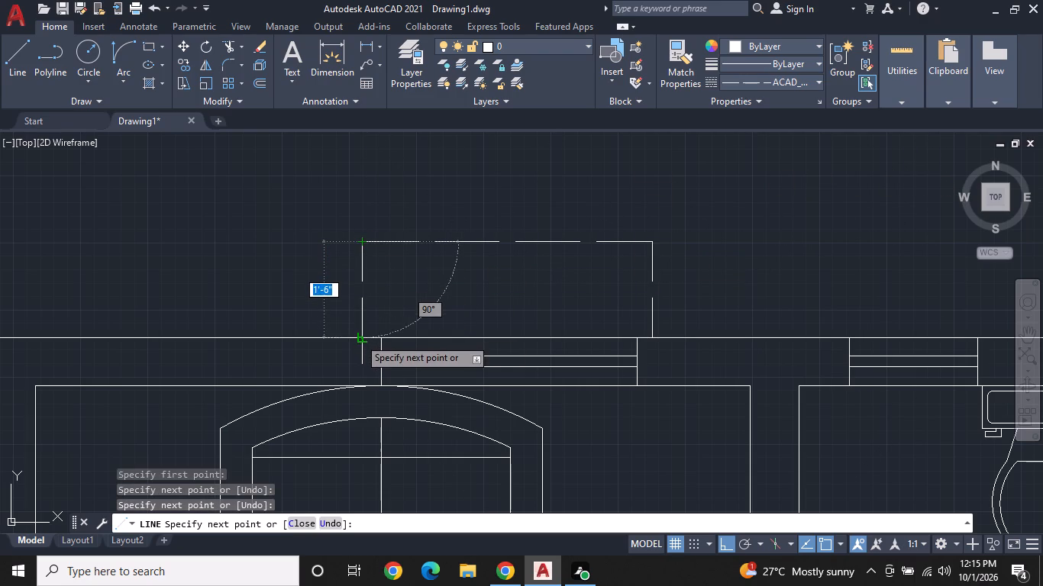
pyautogui.click(359, 337)
pyautogui.rightClick(359, 337)
pyautogui.click(448, 357)
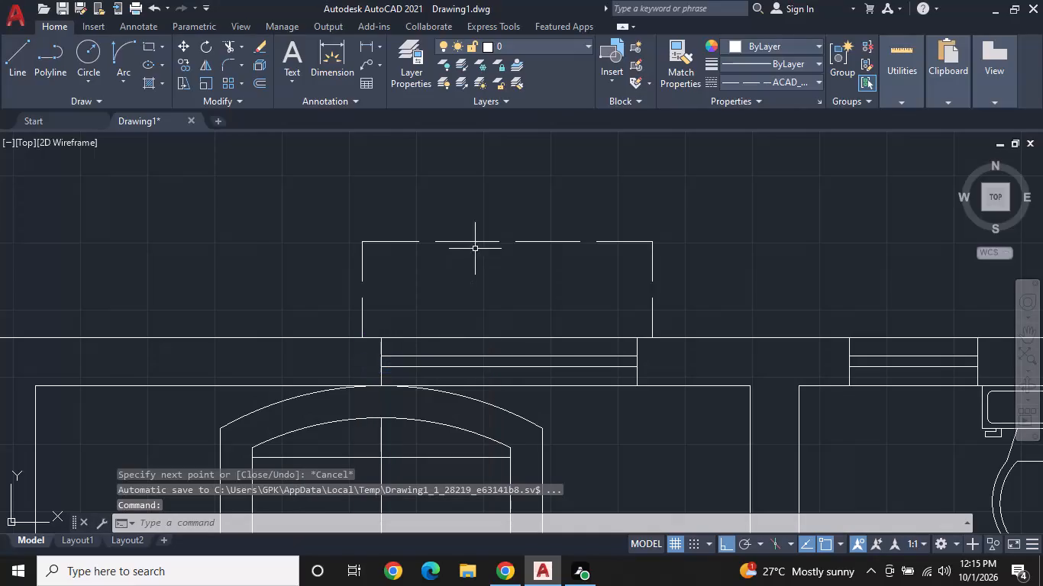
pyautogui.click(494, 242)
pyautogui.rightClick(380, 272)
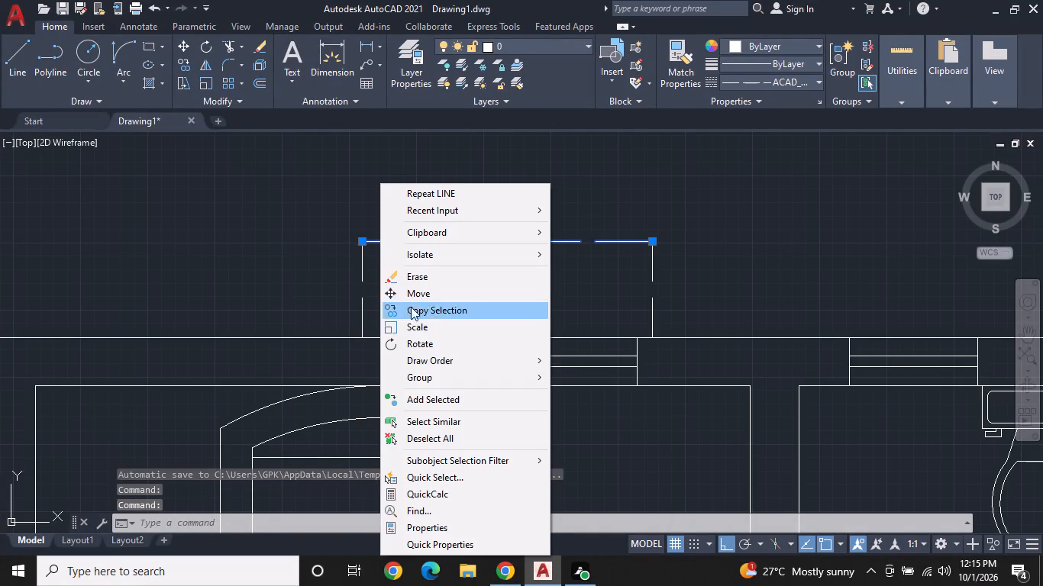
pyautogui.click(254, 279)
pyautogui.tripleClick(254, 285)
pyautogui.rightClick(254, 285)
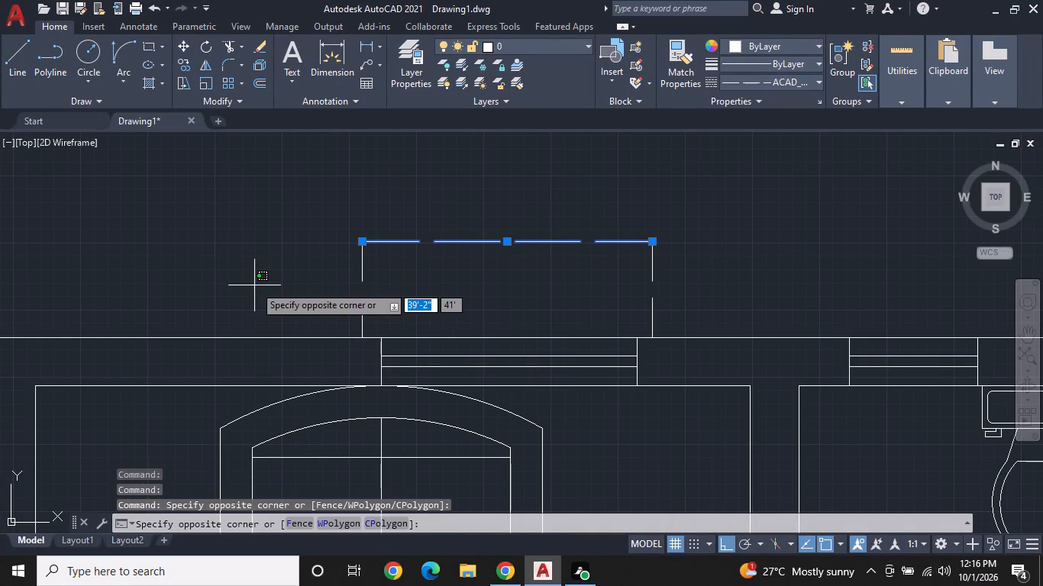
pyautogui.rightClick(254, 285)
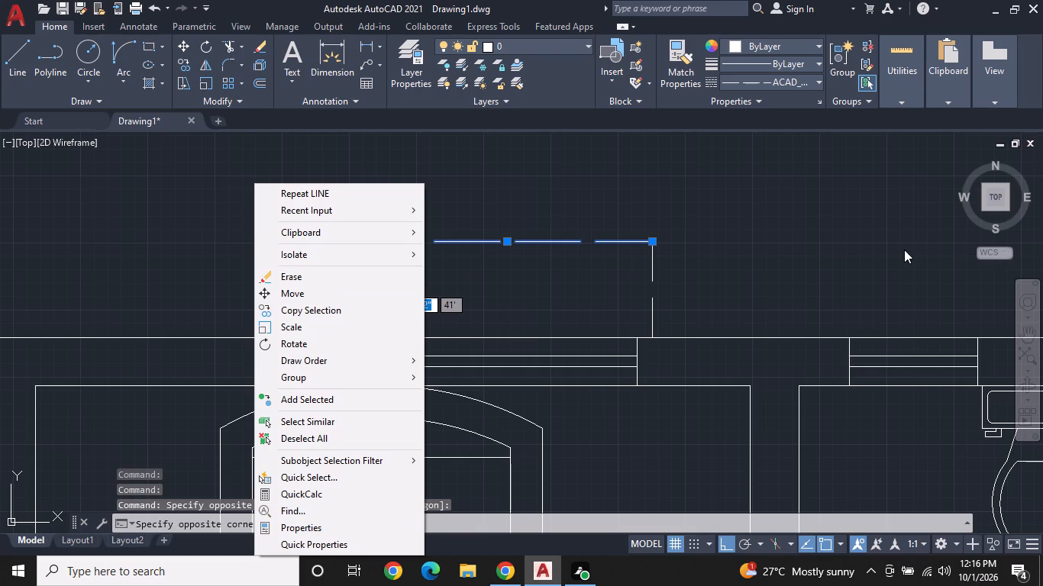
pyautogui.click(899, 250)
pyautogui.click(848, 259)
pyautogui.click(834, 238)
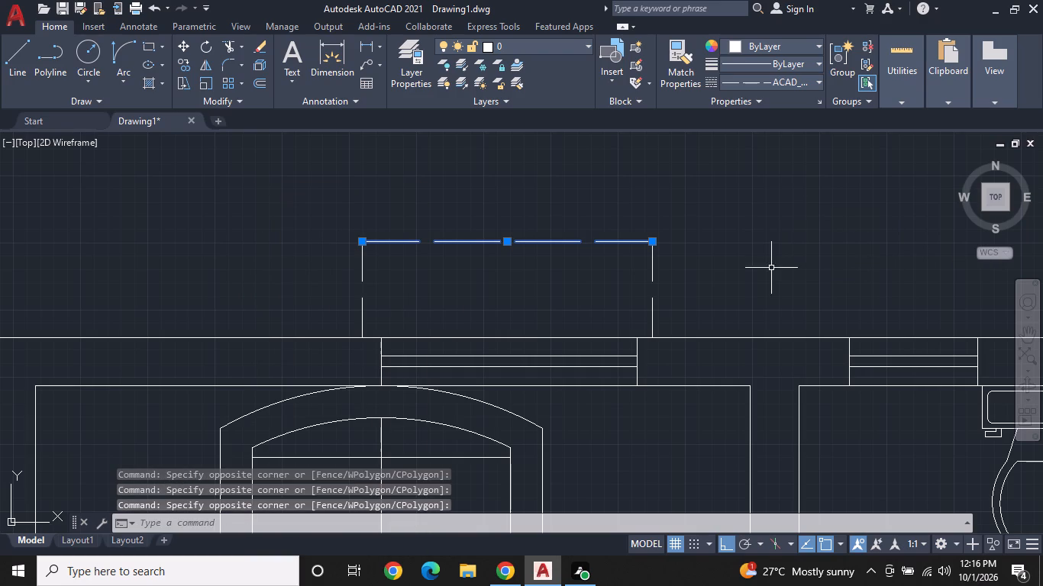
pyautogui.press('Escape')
# Set the linetype scale of the three dashed outline lines to 0.25.
pyautogui.hotkey('ctrl', '1')
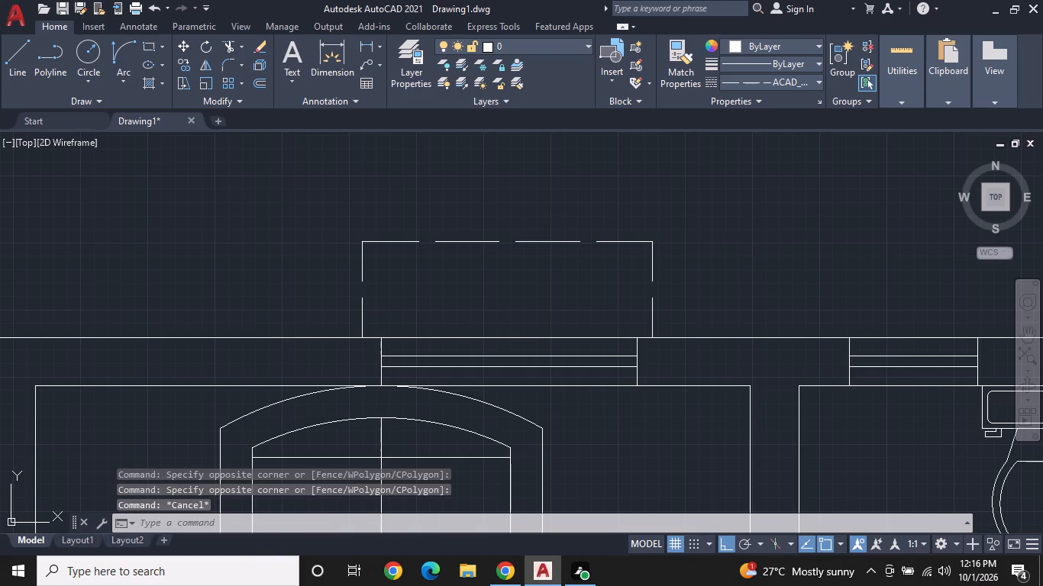
pyautogui.click(517, 240)
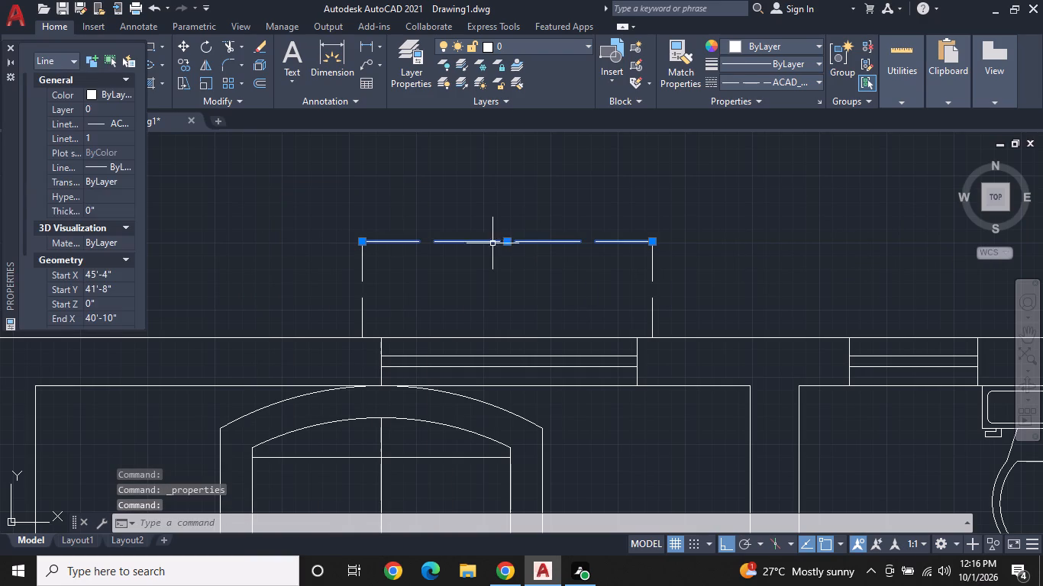
pyautogui.click(362, 282)
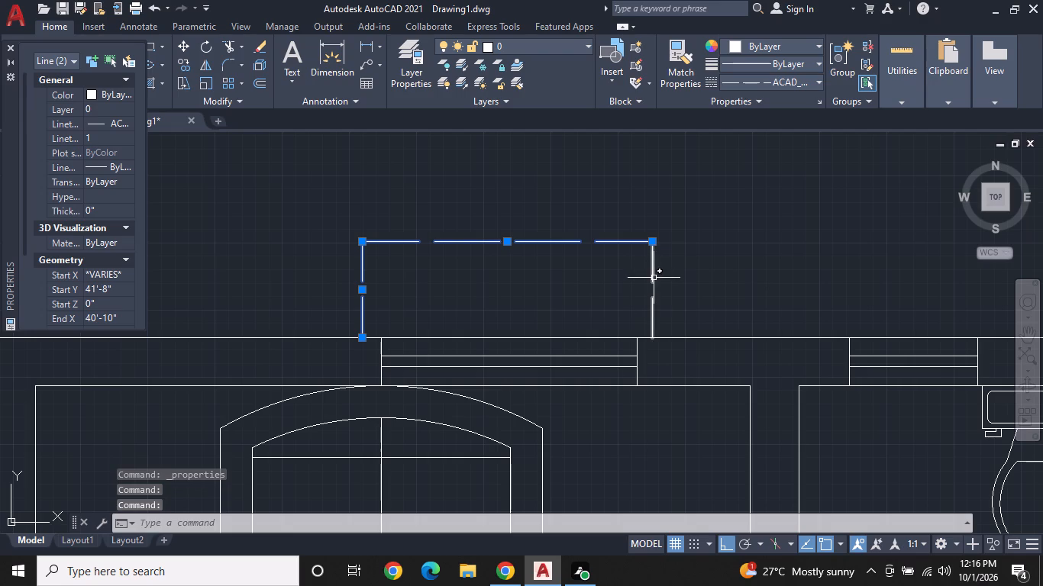
pyautogui.click(654, 277)
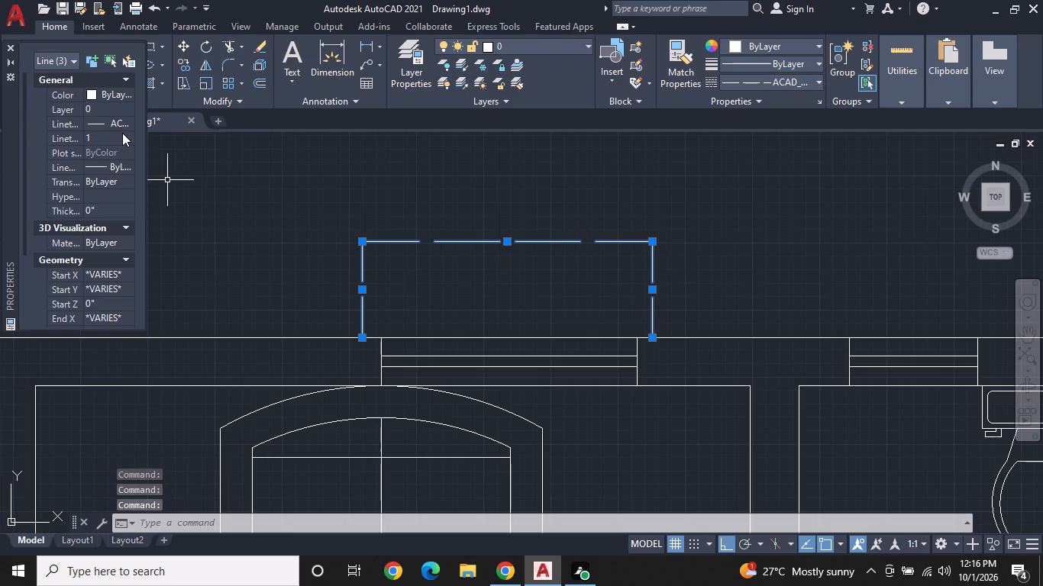
pyautogui.click(122, 133)
pyautogui.write('00')
pyautogui.press('BackSpace')
pyautogui.write('.25')
pyautogui.press('Return')
pyautogui.press('Escape')
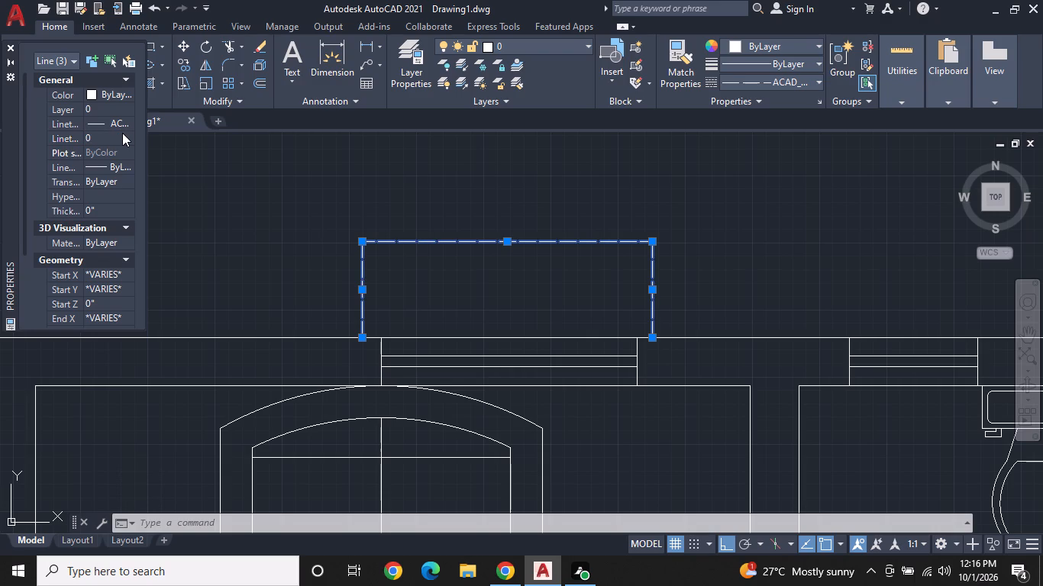
pyautogui.press('Escape')
pyautogui.click(6, 46)
pyautogui.press('Escape')
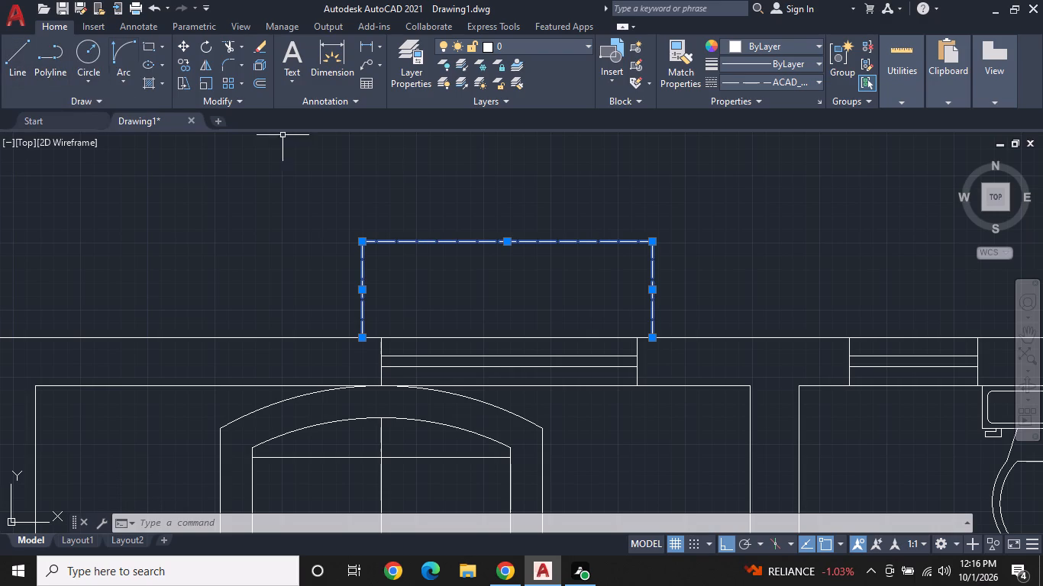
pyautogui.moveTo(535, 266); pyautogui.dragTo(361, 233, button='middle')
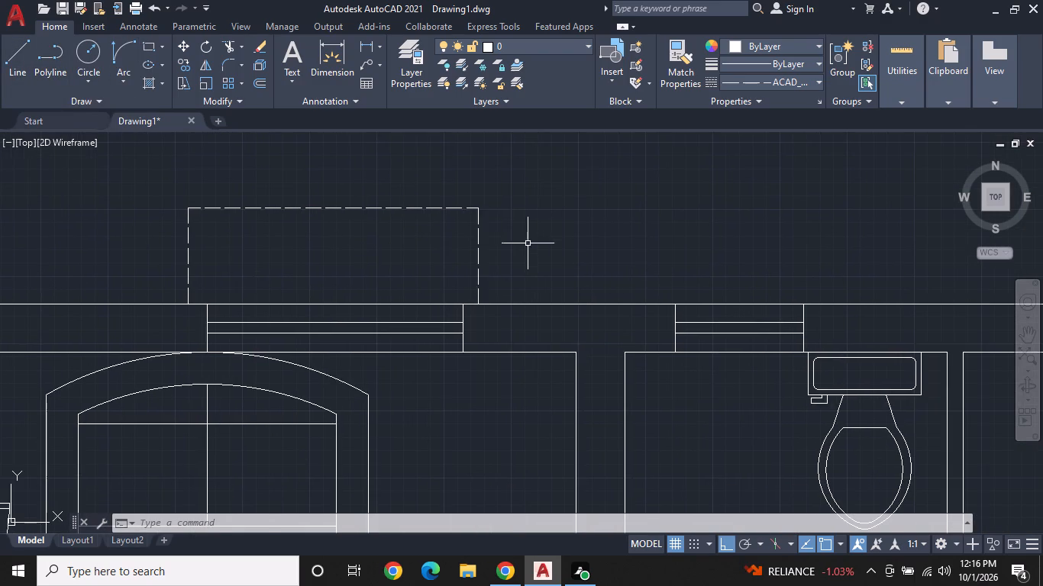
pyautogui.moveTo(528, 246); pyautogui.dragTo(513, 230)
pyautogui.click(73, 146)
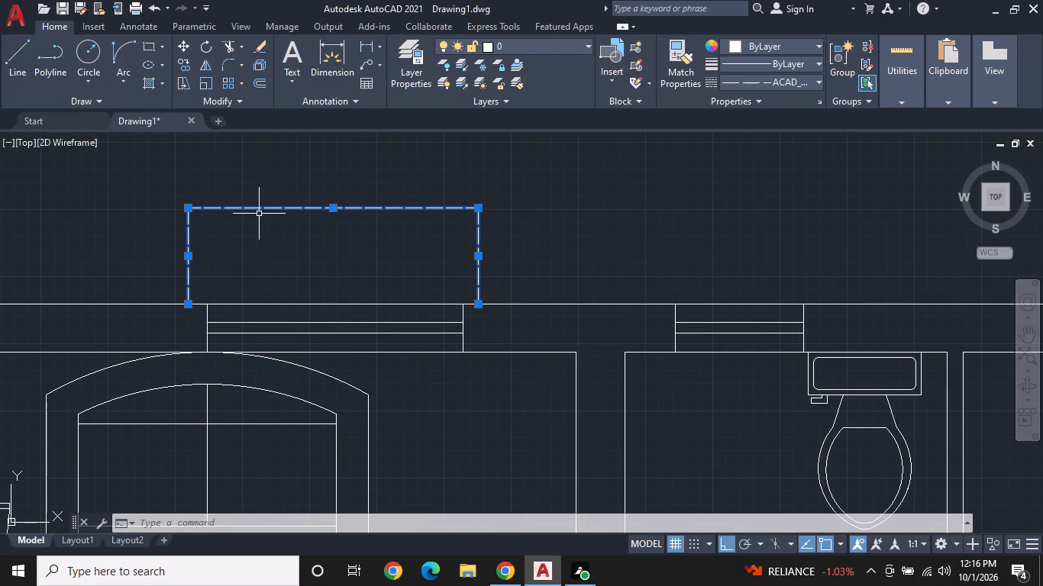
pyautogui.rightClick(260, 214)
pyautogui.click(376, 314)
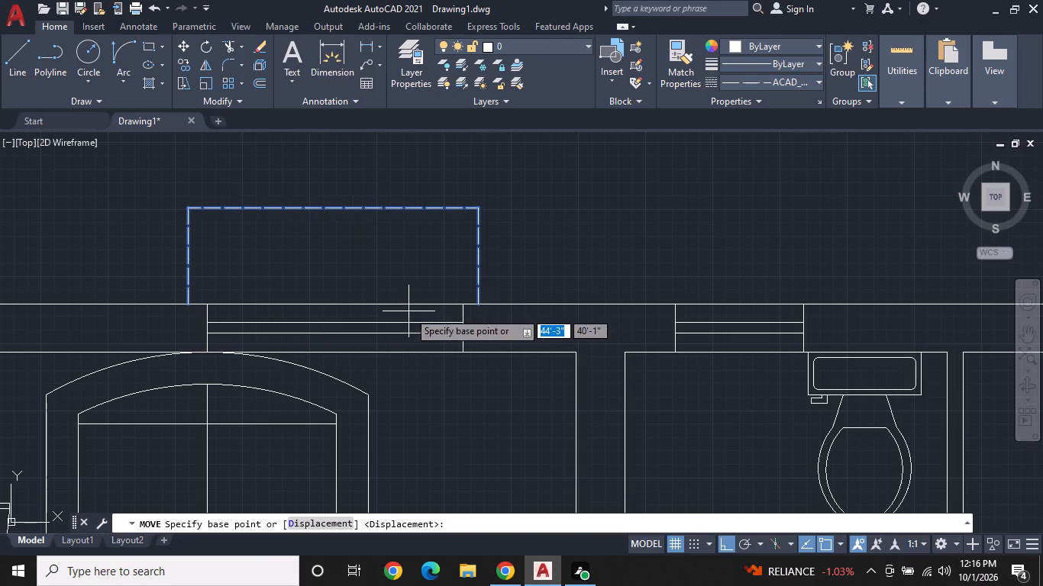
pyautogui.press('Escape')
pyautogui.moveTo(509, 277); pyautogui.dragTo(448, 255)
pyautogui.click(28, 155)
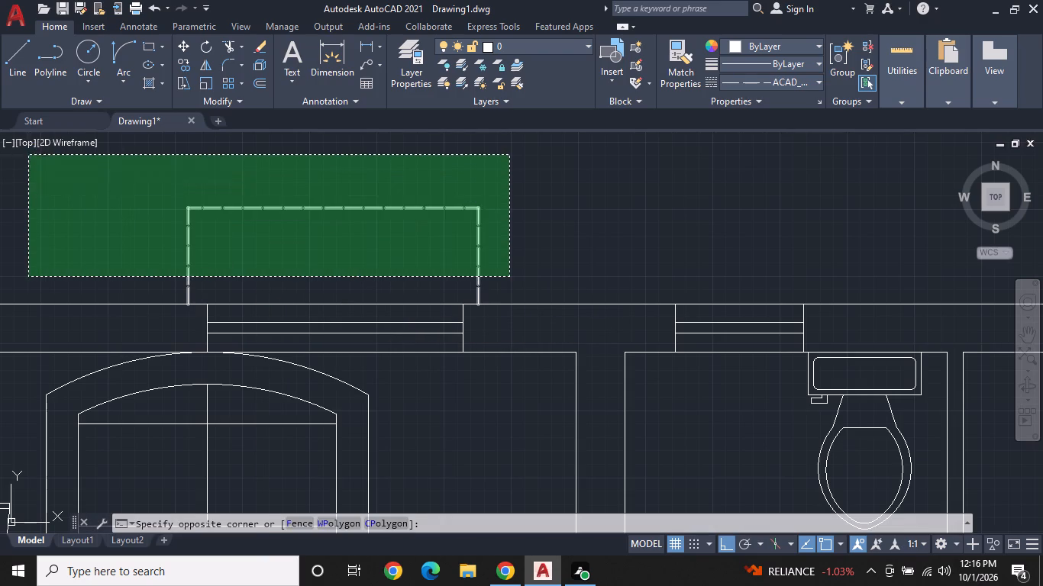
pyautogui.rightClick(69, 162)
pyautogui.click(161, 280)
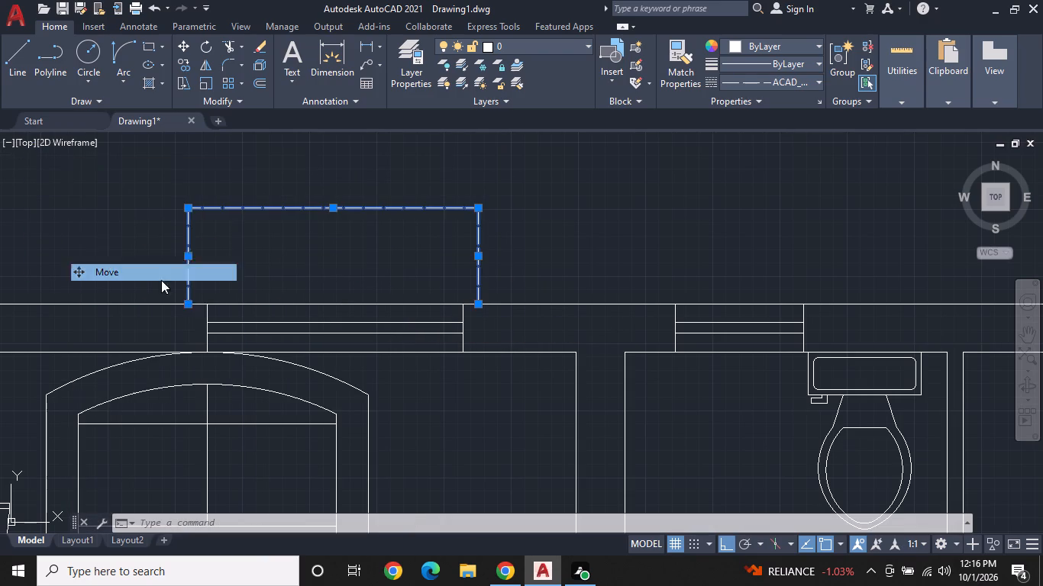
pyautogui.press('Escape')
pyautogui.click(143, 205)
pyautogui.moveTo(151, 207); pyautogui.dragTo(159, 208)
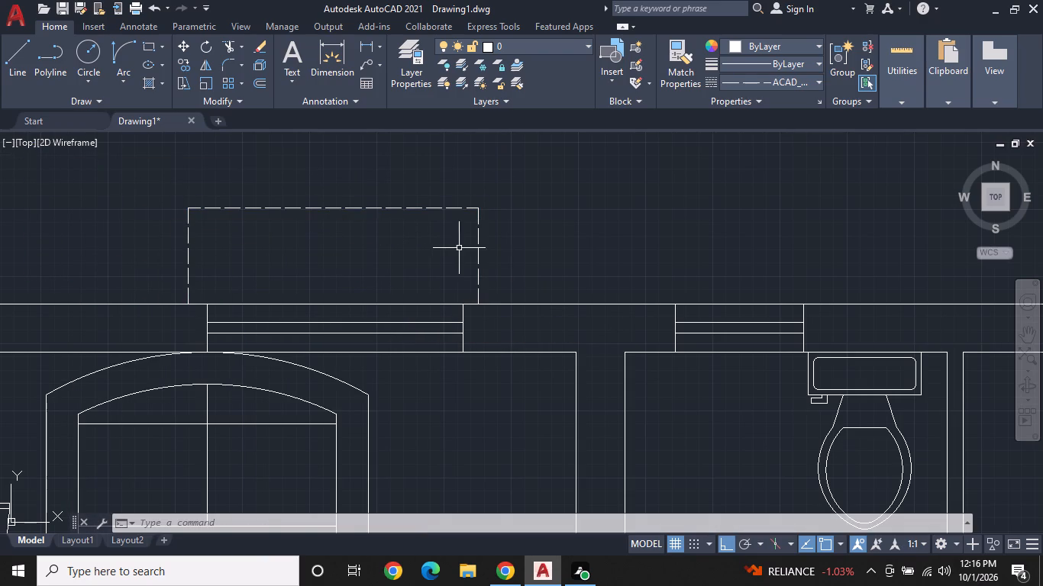
# Copy the three-sided dashed outline along the top wall to both bedroom windows, the first copy about 14'-8" away.
pyautogui.moveTo(519, 262); pyautogui.dragTo(489, 243)
pyautogui.doubleClick(160, 170)
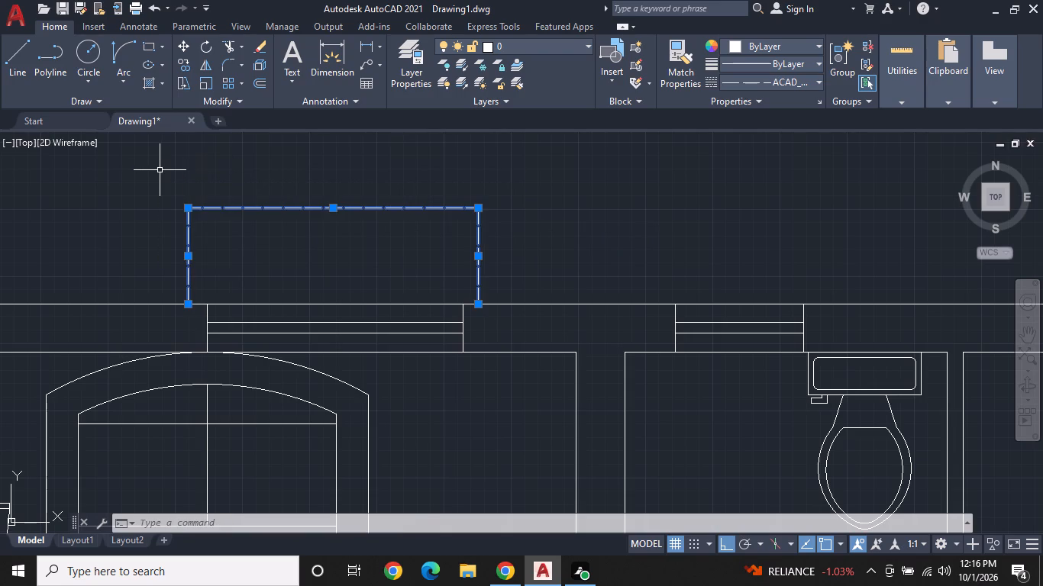
pyautogui.rightClick(160, 170)
pyautogui.click(213, 300)
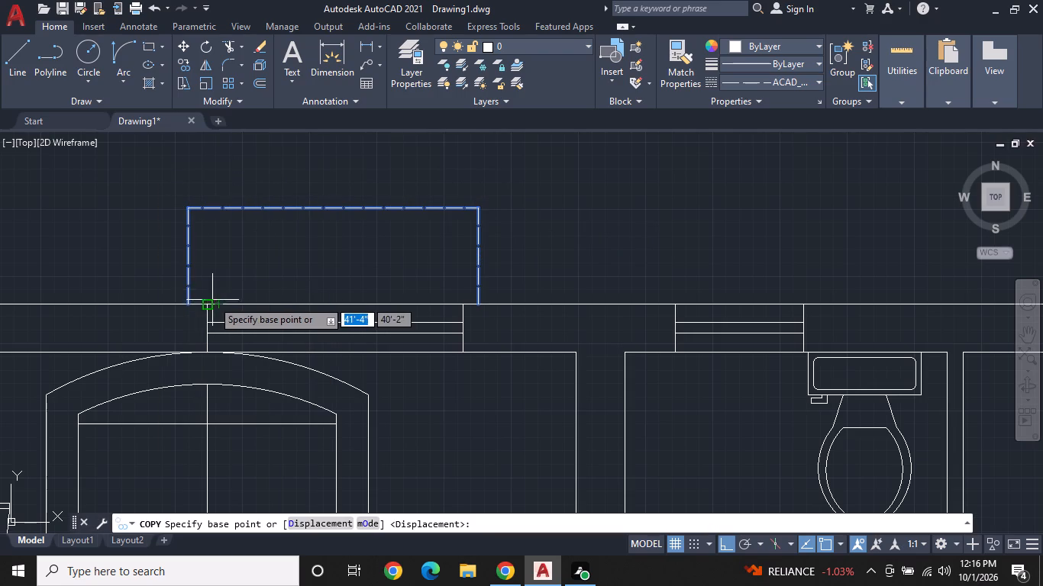
pyautogui.click(186, 305)
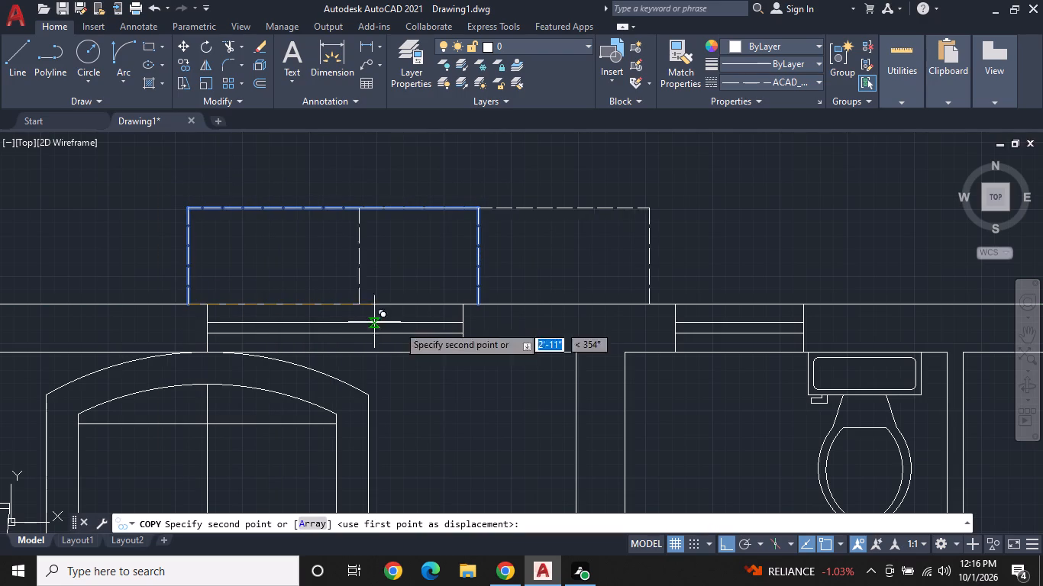
pyautogui.moveTo(579, 345); pyautogui.dragTo(79, 270, button='middle')
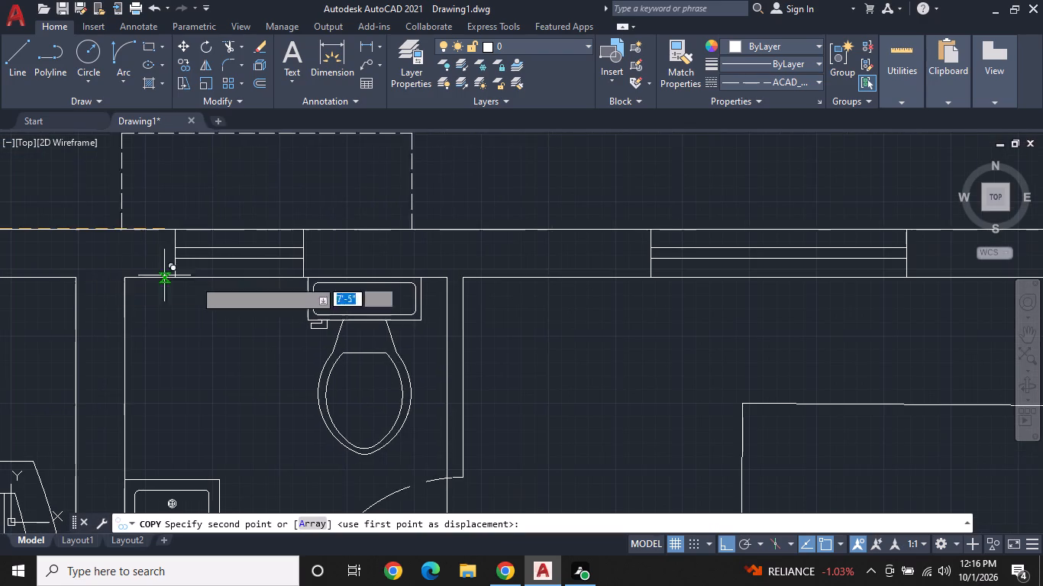
pyautogui.click(636, 231)
pyautogui.moveTo(712, 246); pyautogui.dragTo(157, 258, button='middle')
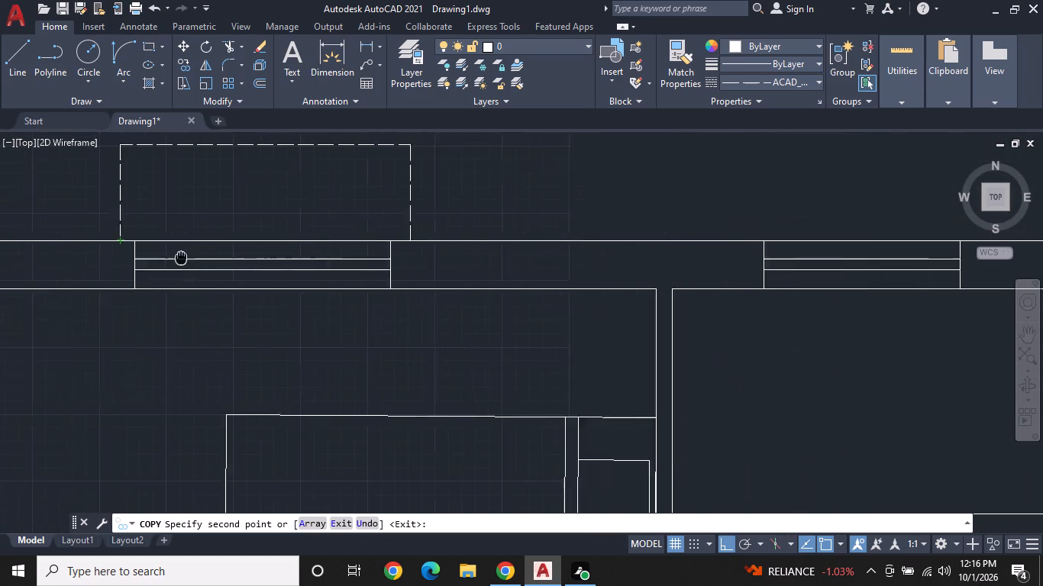
pyautogui.moveTo(157, 258); pyautogui.dragTo(112, 258, button='middle')
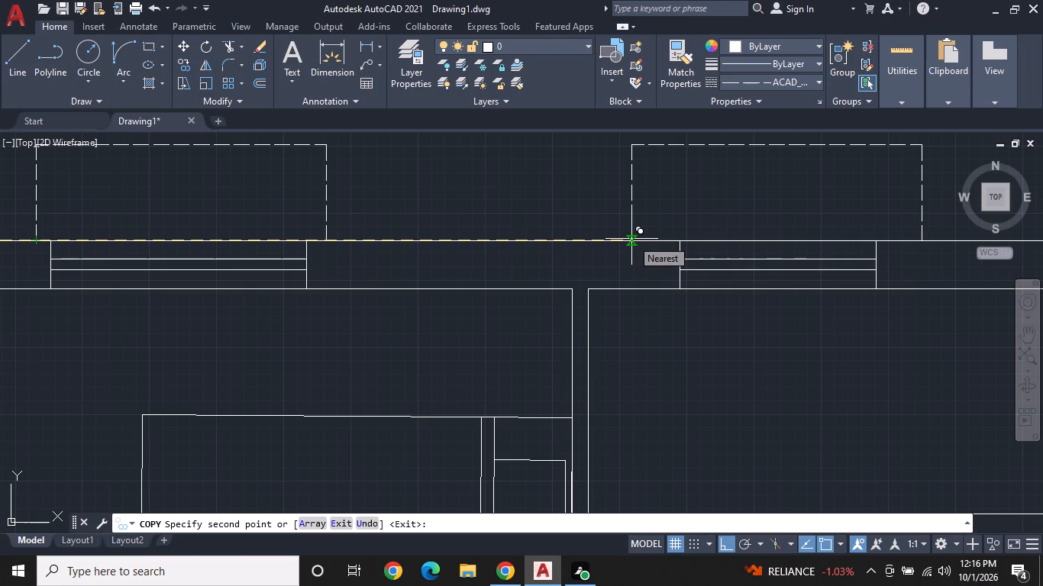
pyautogui.doubleClick(631, 239)
# Copy the same dashed outline along the outer wall line to the bathroom window, about 7'-1" from the original.
pyautogui.scroll(-1, 657, 249)
pyautogui.moveTo(675, 255); pyautogui.dragTo(363, 241, button='middle')
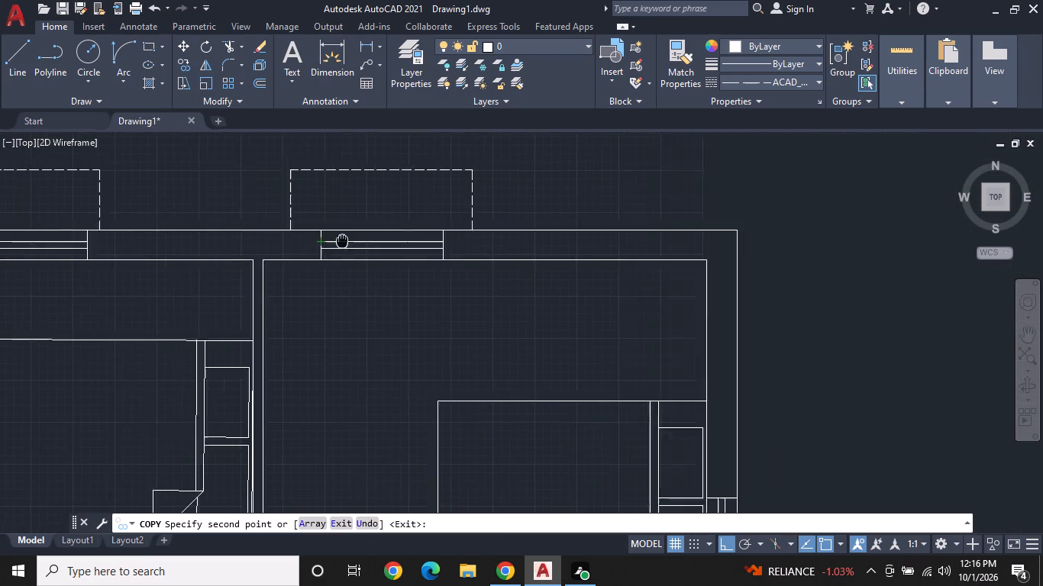
pyautogui.moveTo(363, 241); pyautogui.dragTo(634, 222, button='middle')
pyautogui.scroll(-2, 634, 222)
pyautogui.moveTo(454, 234); pyautogui.dragTo(605, 244, button='middle')
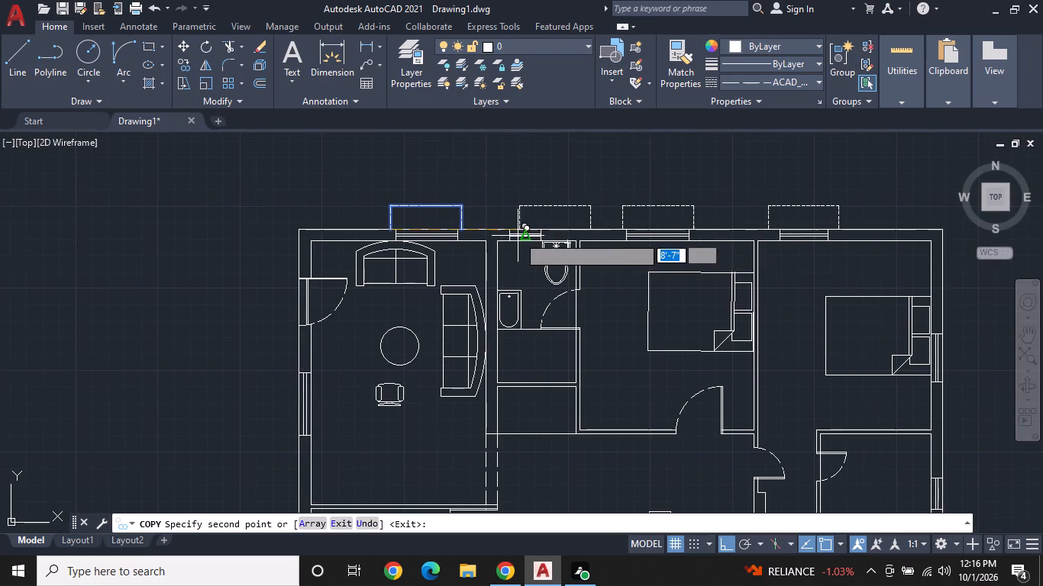
pyautogui.scroll(2, 516, 235)
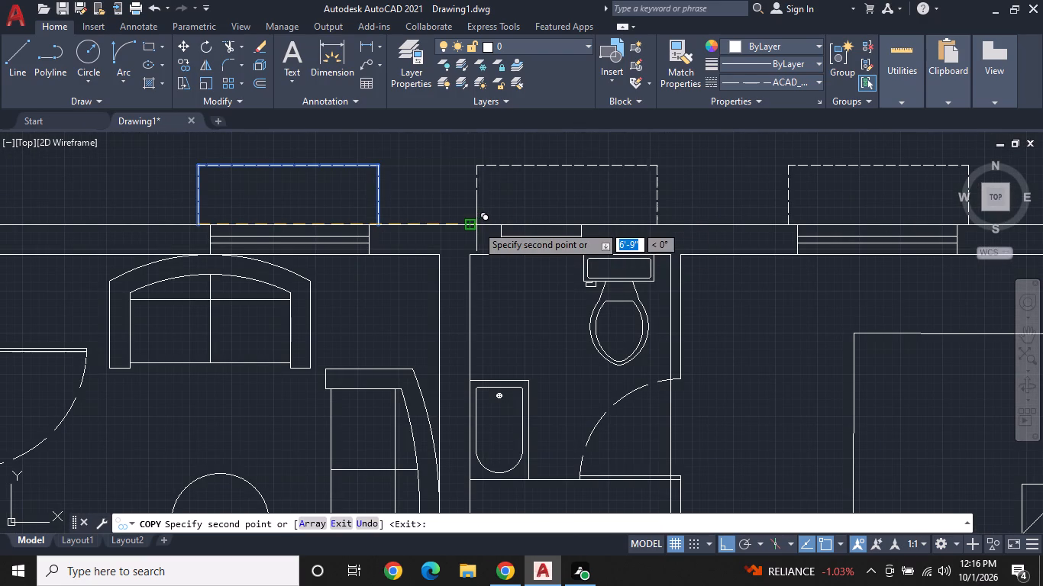
pyautogui.scroll(2, 480, 227)
pyautogui.moveTo(480, 228); pyautogui.dragTo(442, 244, button='middle')
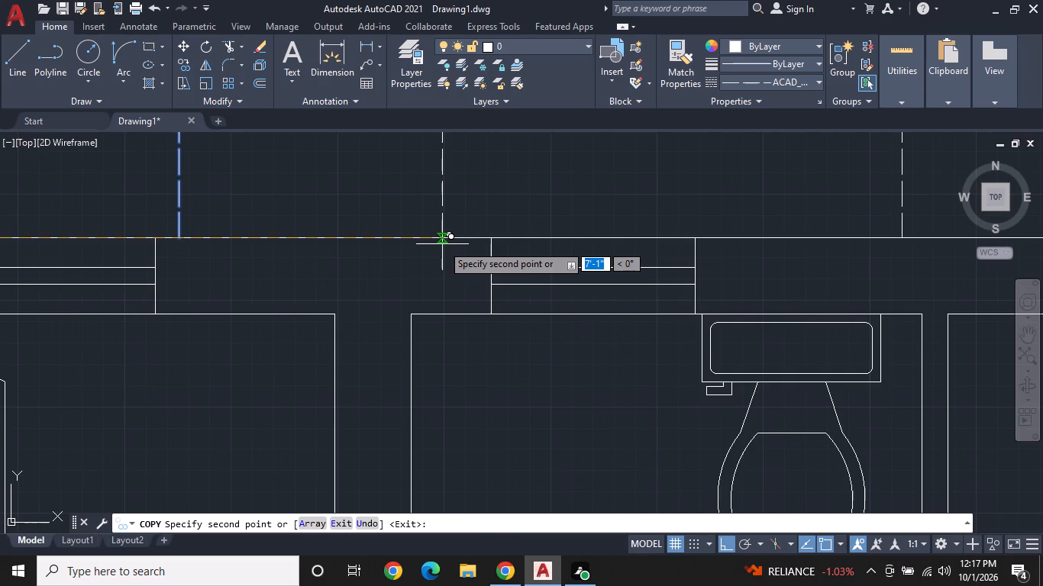
pyautogui.scroll(-1, 442, 244)
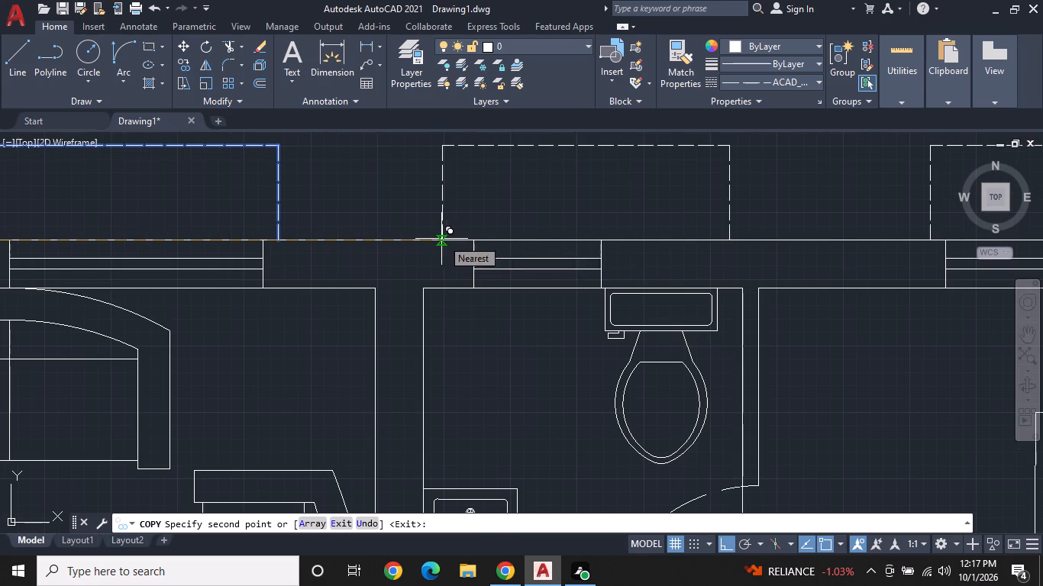
pyautogui.click(438, 239)
pyautogui.press('Escape')
# Scale down the bathroom window's dashed outline from its lower-left end so it extends only slightly past the window.
pyautogui.click(438, 214)
pyautogui.rightClick(438, 214)
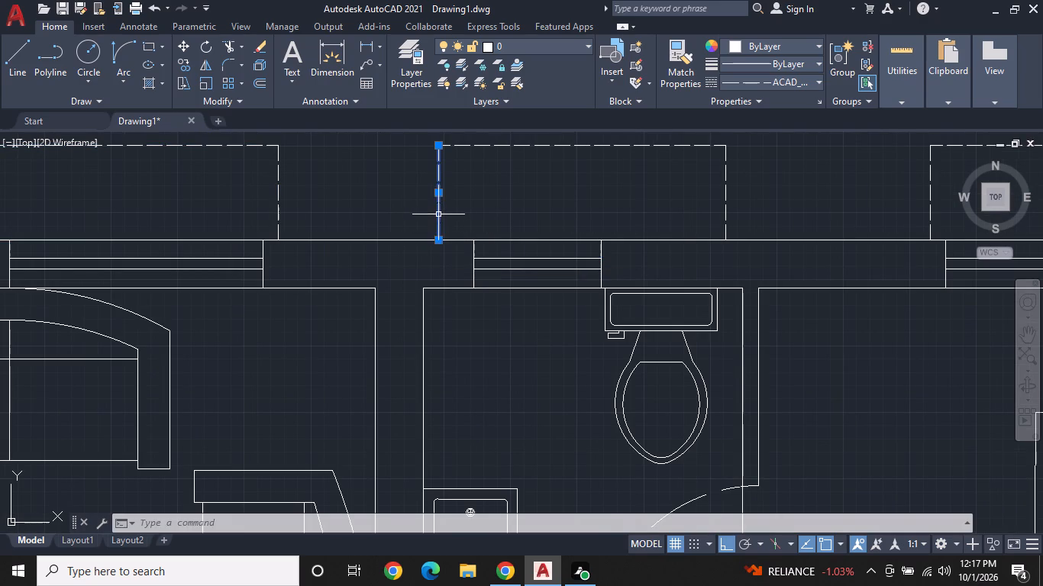
pyautogui.press('Escape')
pyautogui.click(487, 146)
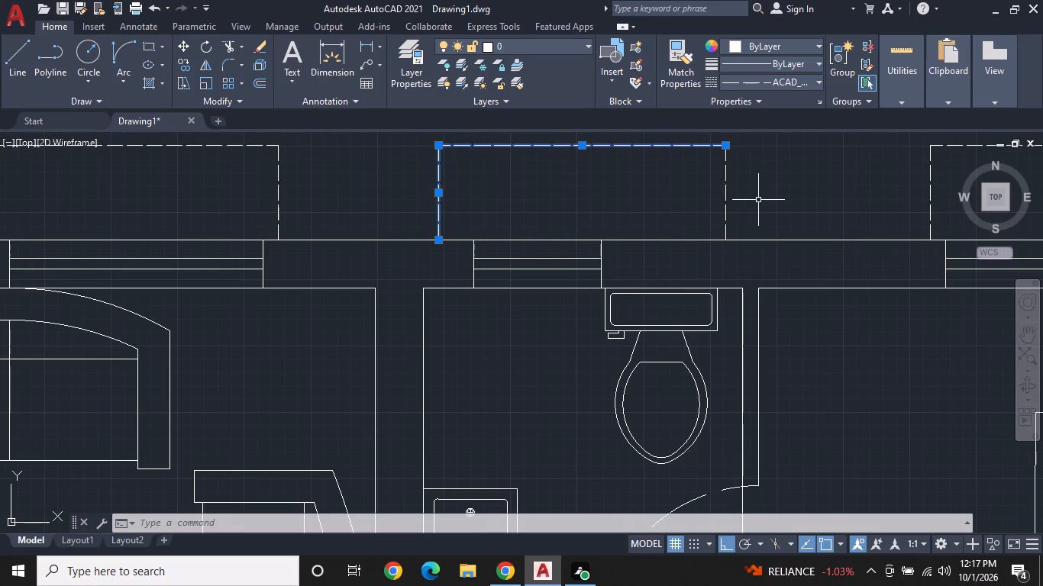
pyautogui.click(725, 190)
pyautogui.moveTo(686, 211); pyautogui.dragTo(673, 217, button='right')
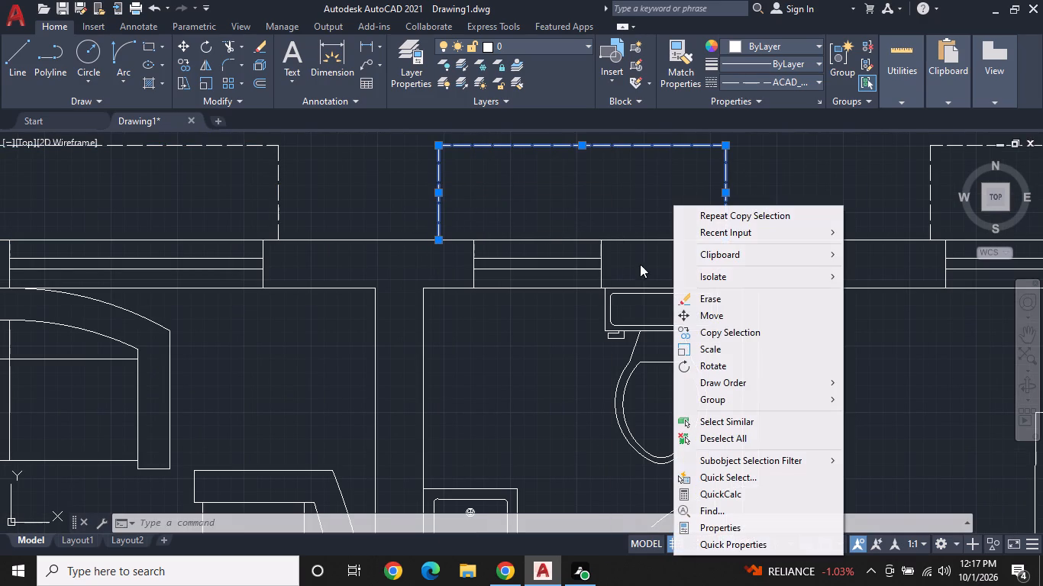
pyautogui.click(695, 349)
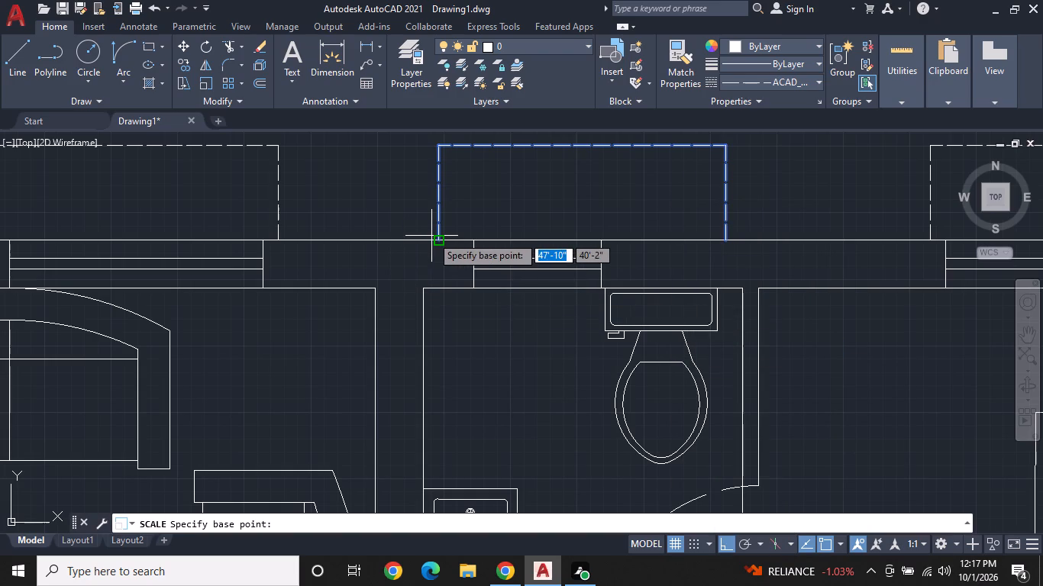
pyautogui.click(436, 241)
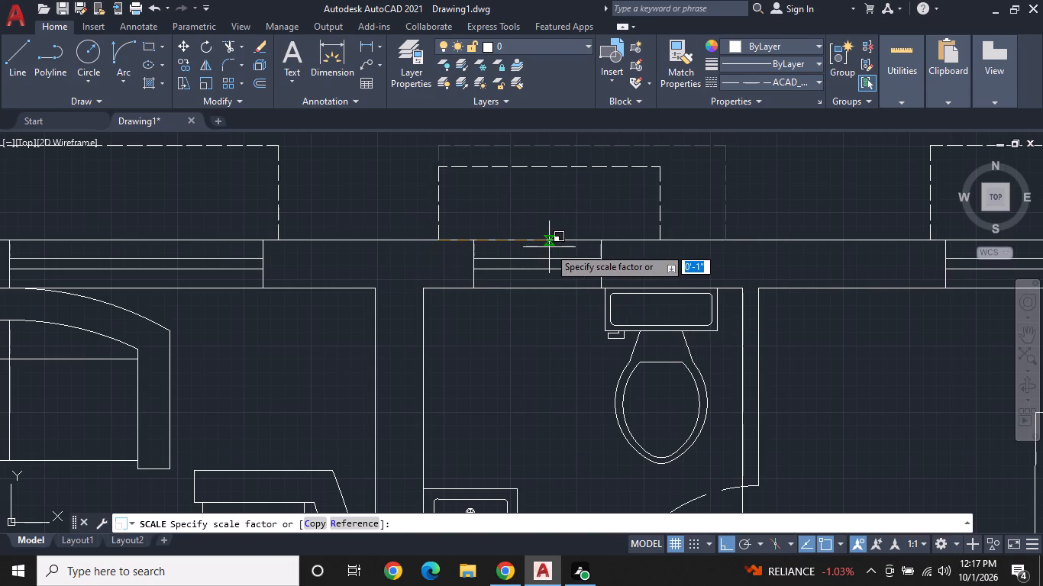
pyautogui.click(531, 245)
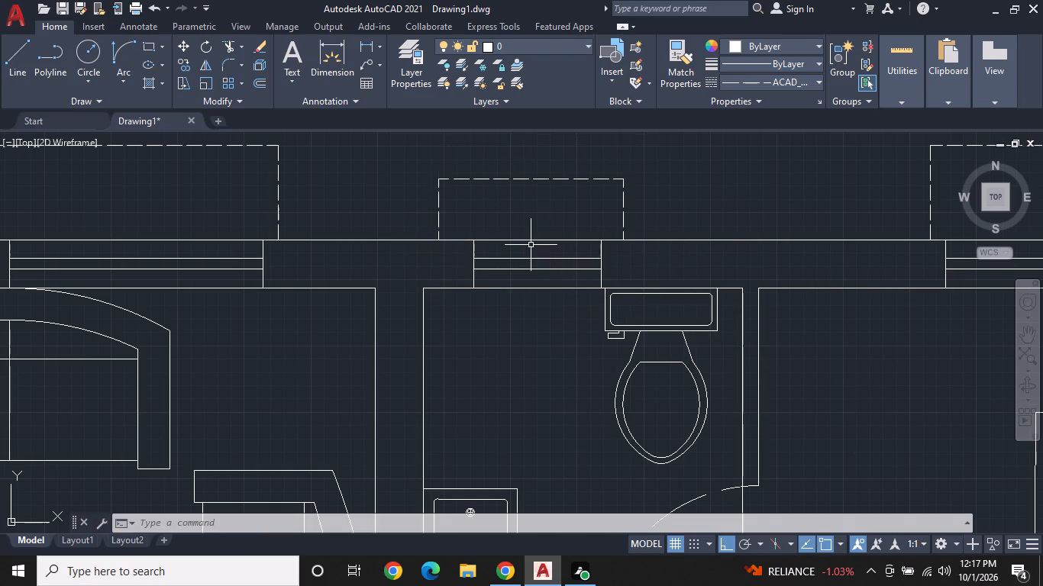
# Copy the dashed outline above the sofa window about 11'-6" to the left, into empty space outside the plan.
pyautogui.moveTo(533, 253); pyautogui.dragTo(675, 186, button='middle')
pyautogui.scroll(-1, 674, 195)
pyautogui.scroll(-1, 657, 257)
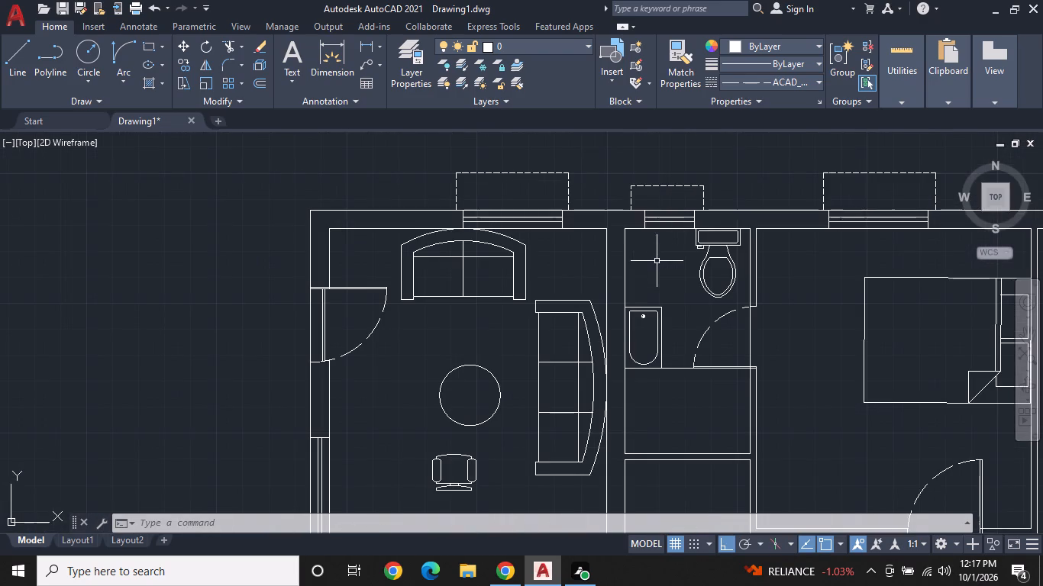
pyautogui.moveTo(657, 261); pyautogui.dragTo(754, 165, button='middle')
pyautogui.moveTo(617, 243); pyautogui.dragTo(634, 298, button='middle')
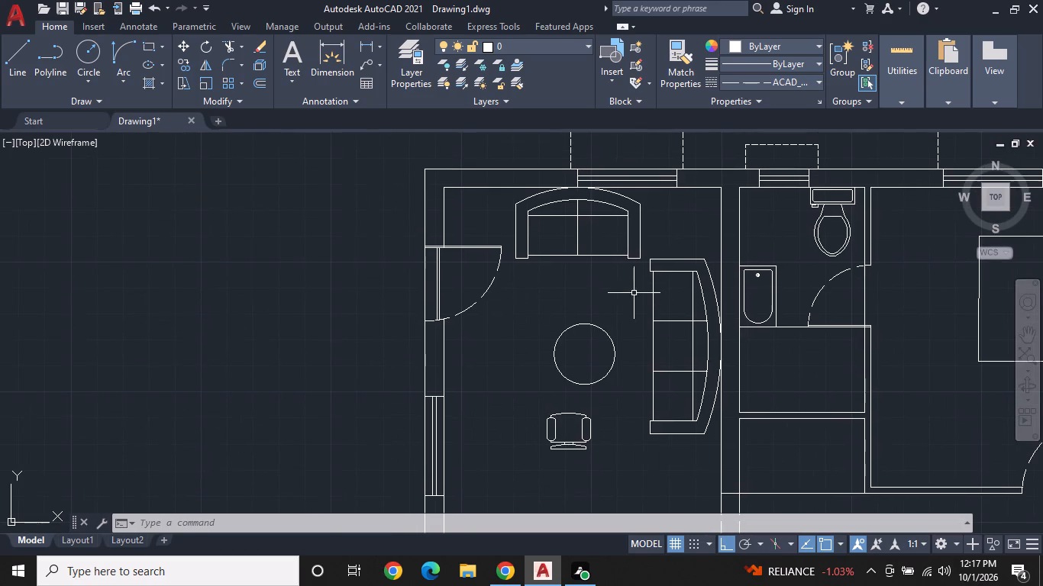
pyautogui.moveTo(589, 209); pyautogui.dragTo(563, 253, button='middle')
pyautogui.click(693, 187)
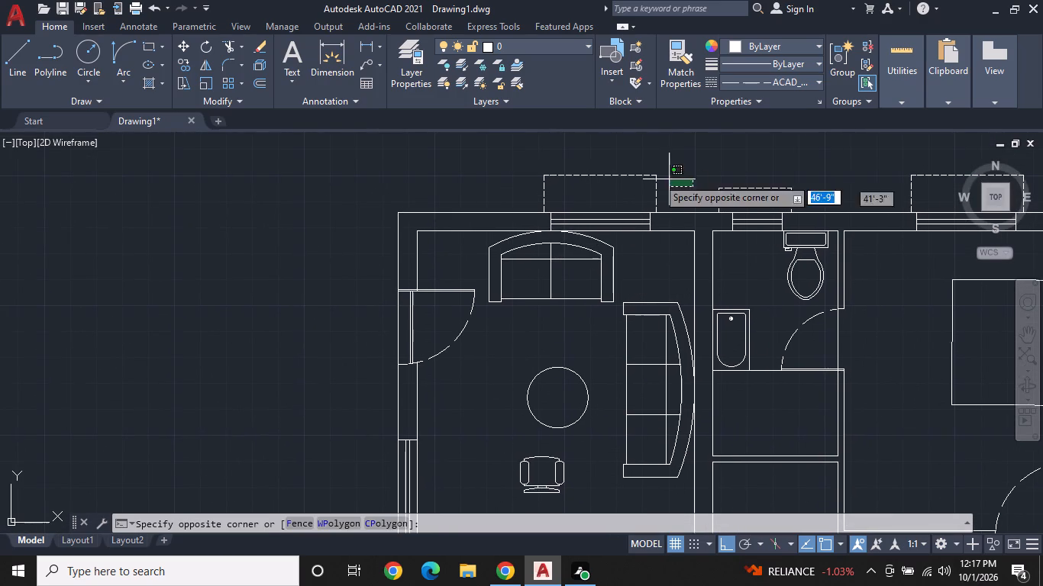
pyautogui.click(519, 163)
pyautogui.rightClick(518, 163)
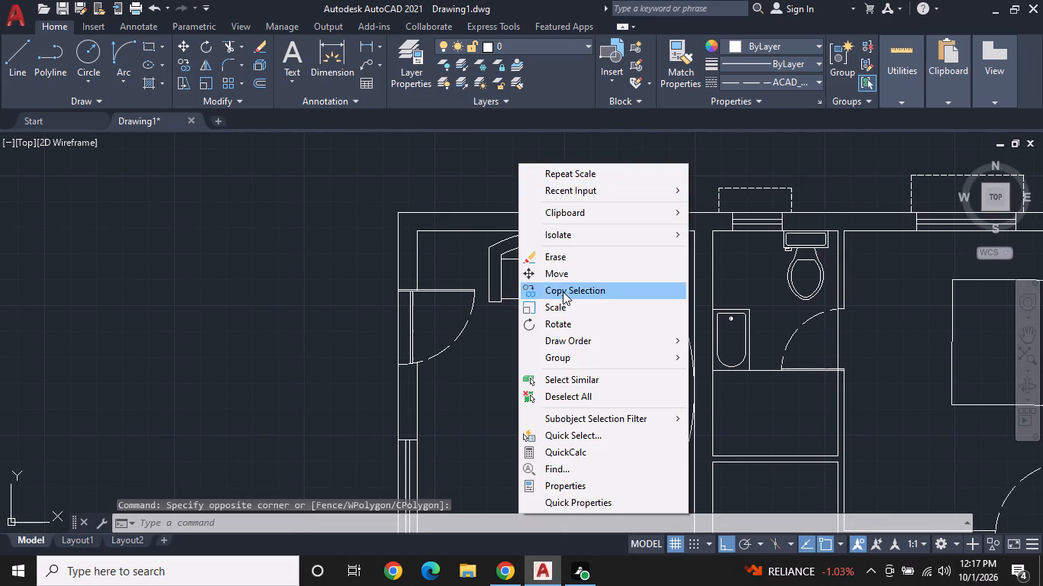
pyautogui.click(563, 291)
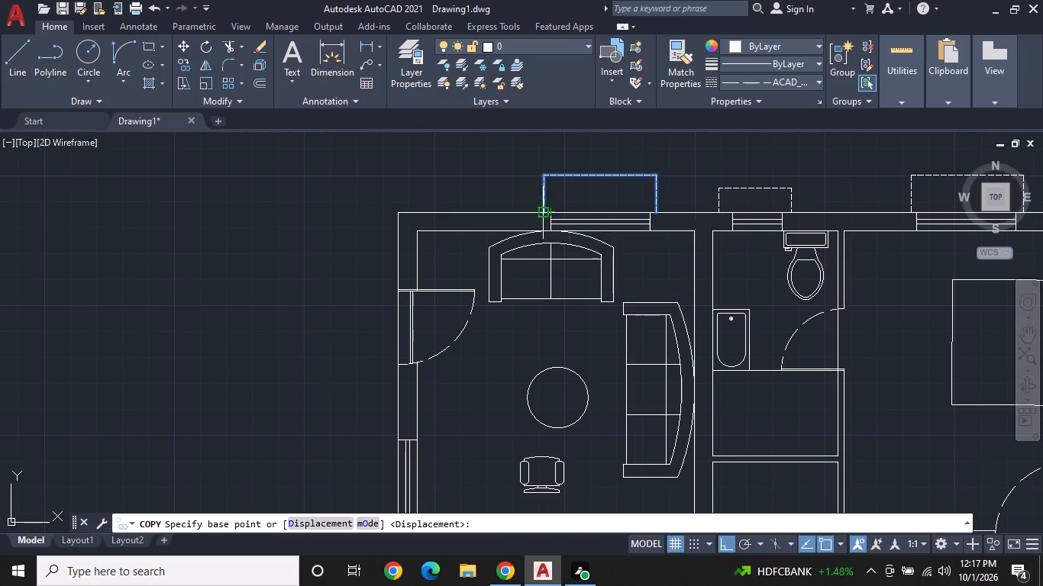
pyautogui.doubleClick(543, 214)
pyautogui.moveTo(344, 256); pyautogui.dragTo(345, 255, button='middle')
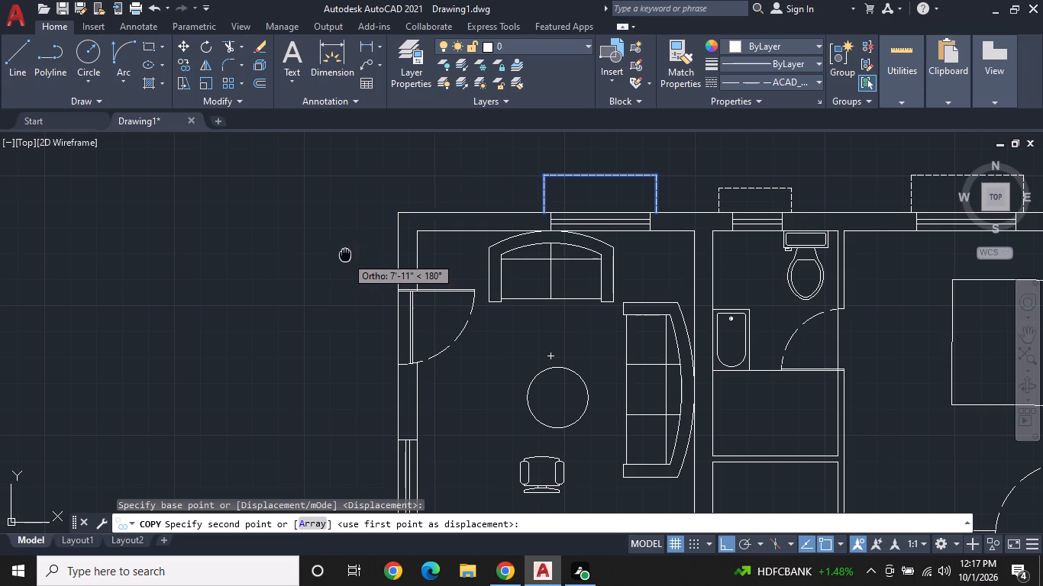
pyautogui.moveTo(345, 255); pyautogui.dragTo(357, 221, button='middle')
pyautogui.click(267, 243)
pyautogui.press('Escape')
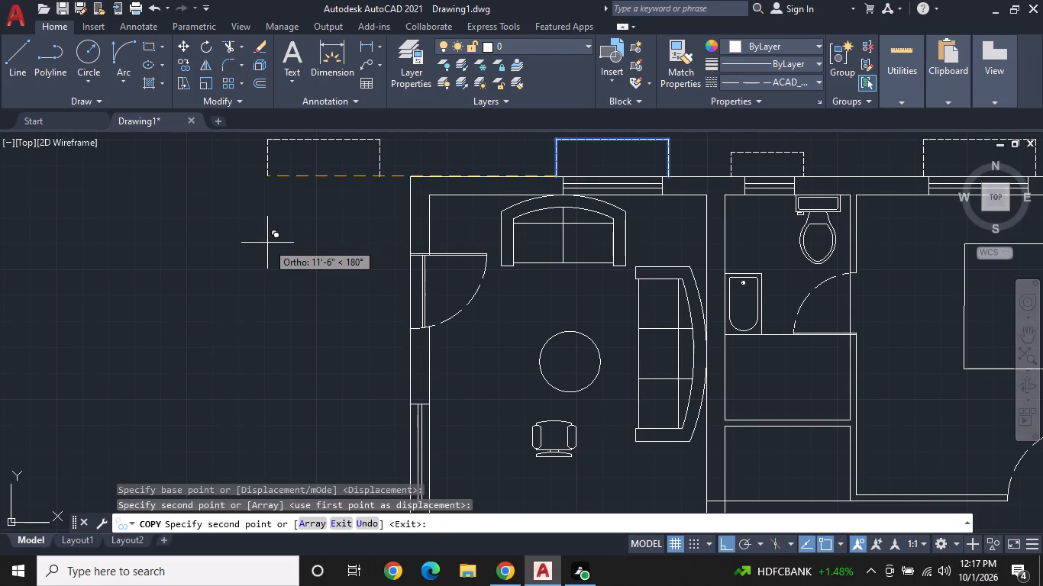
# Rotate the new three-sided outline copy 90° counterclockwise about its lower-left end.
pyautogui.moveTo(295, 211); pyautogui.dragTo(320, 253, button='middle')
pyautogui.click(407, 212)
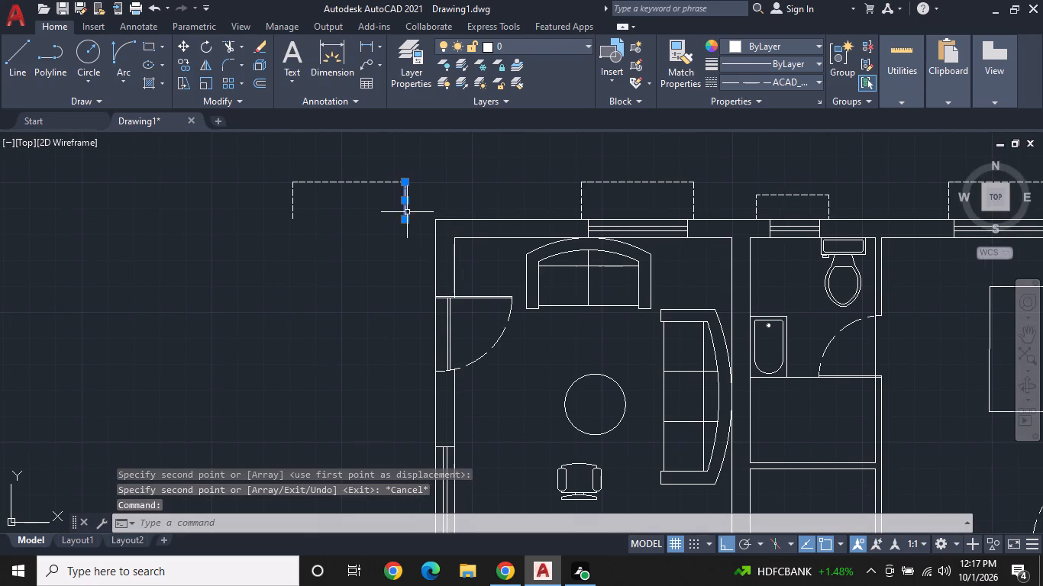
pyautogui.click(272, 175)
pyautogui.click(397, 234)
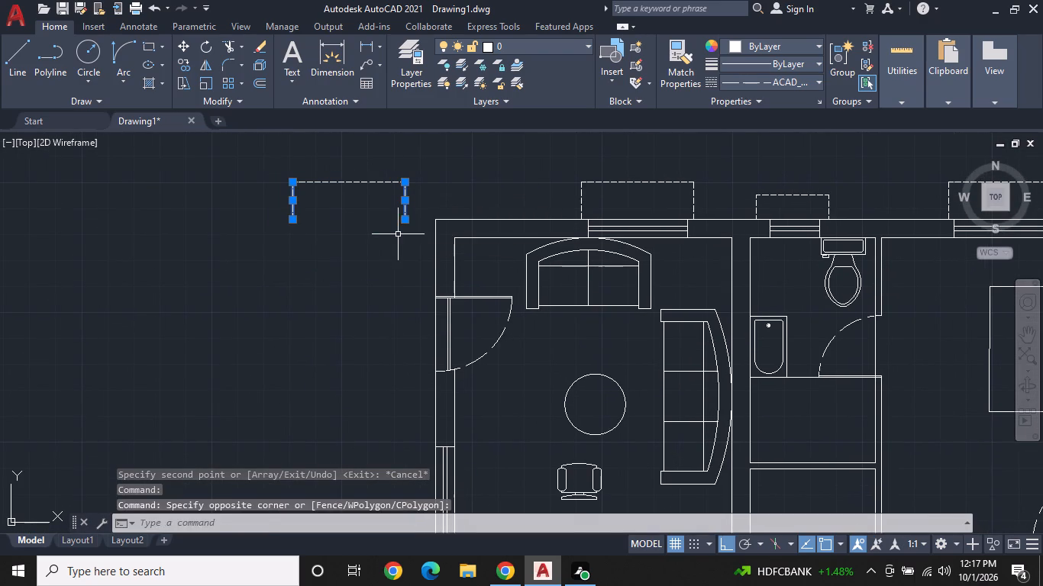
pyautogui.click(383, 223)
pyautogui.click(345, 169)
pyautogui.rightClick(345, 169)
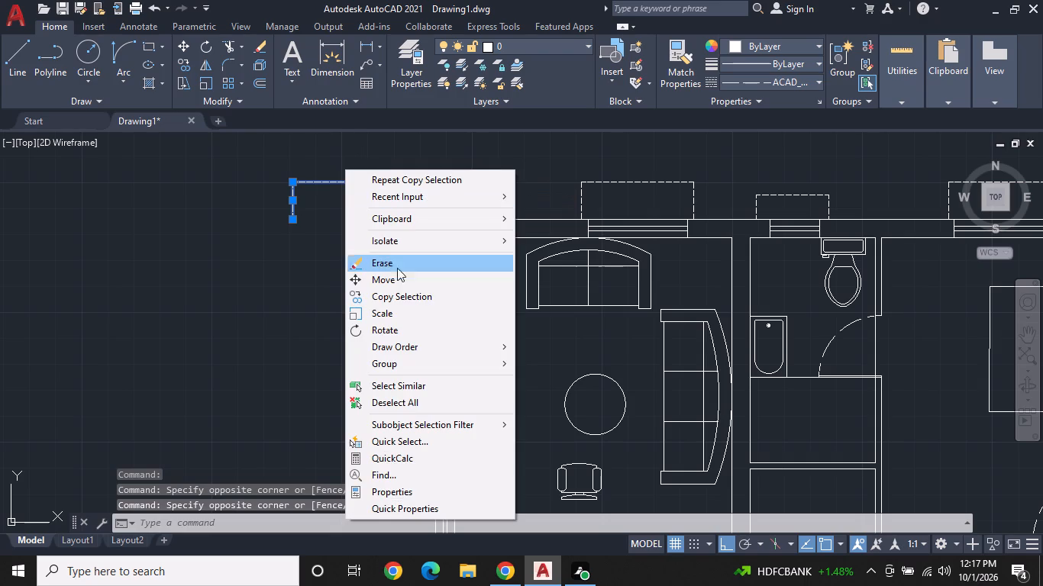
pyautogui.click(392, 325)
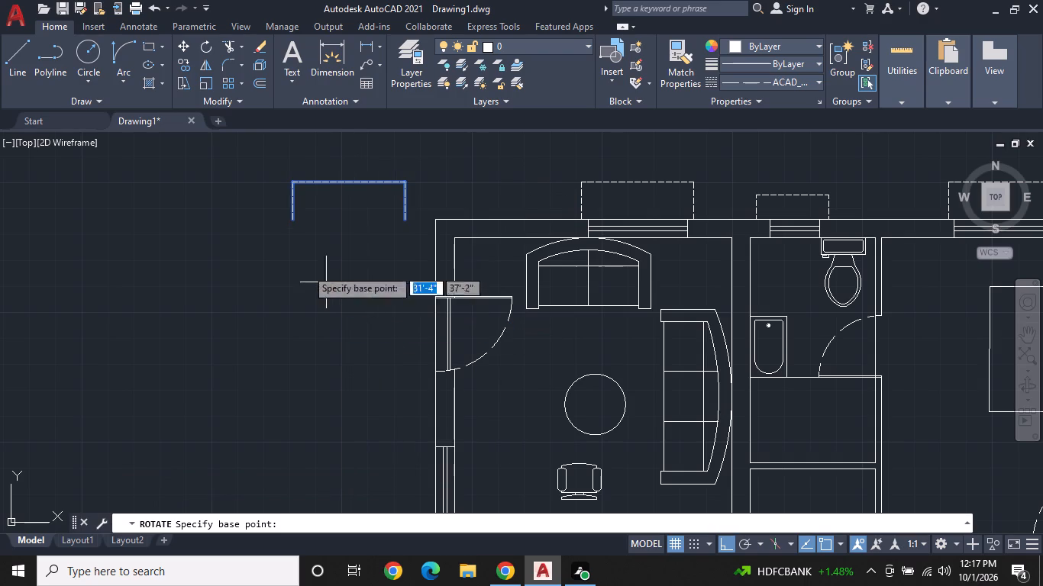
pyautogui.click(288, 221)
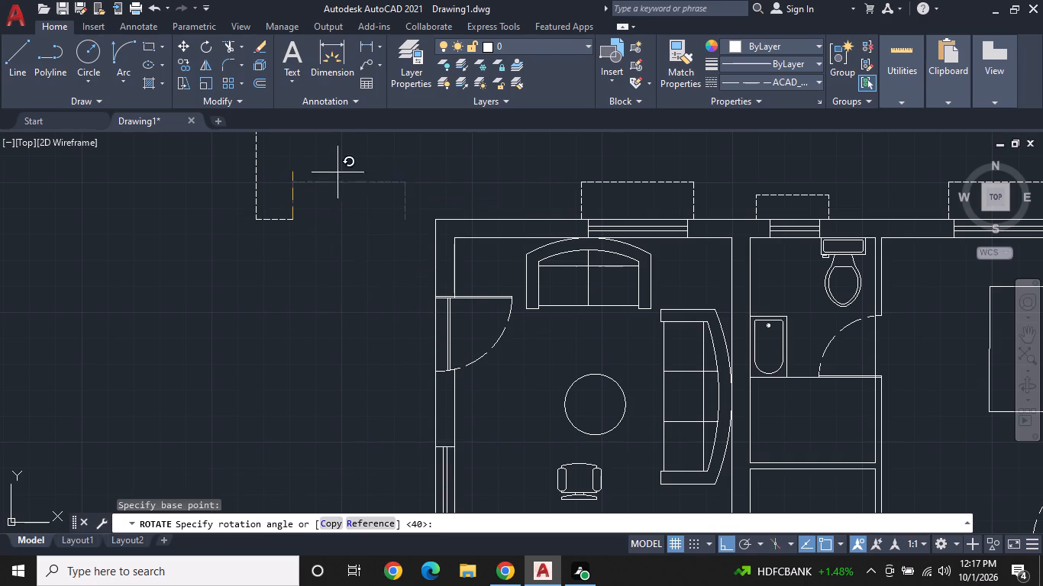
pyautogui.click(295, 163)
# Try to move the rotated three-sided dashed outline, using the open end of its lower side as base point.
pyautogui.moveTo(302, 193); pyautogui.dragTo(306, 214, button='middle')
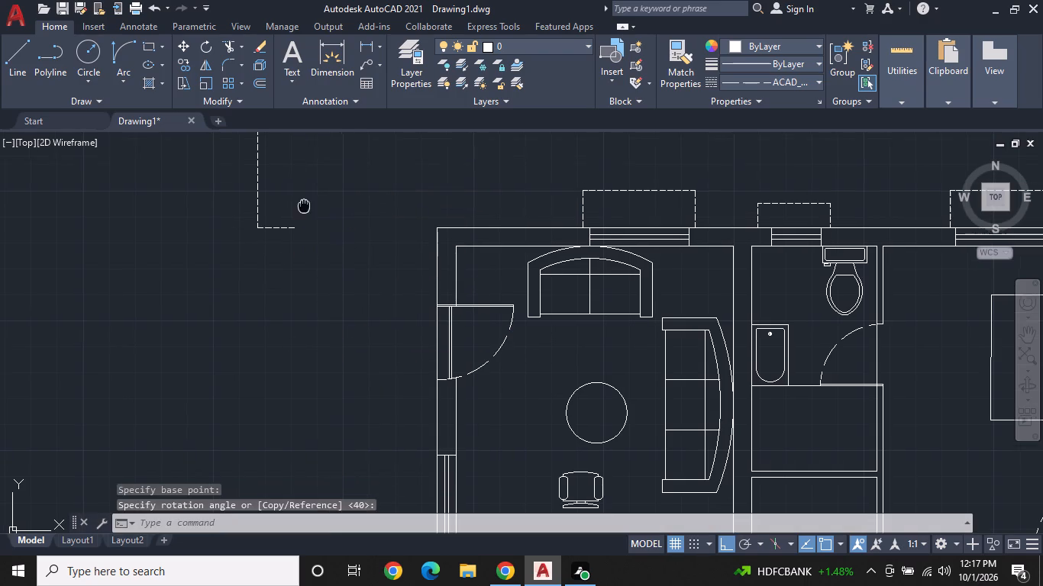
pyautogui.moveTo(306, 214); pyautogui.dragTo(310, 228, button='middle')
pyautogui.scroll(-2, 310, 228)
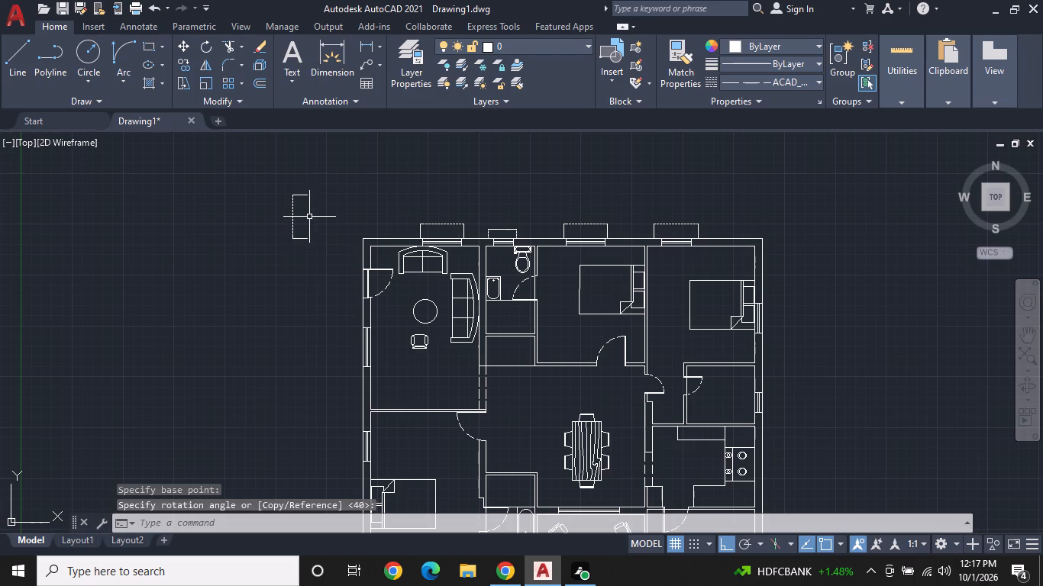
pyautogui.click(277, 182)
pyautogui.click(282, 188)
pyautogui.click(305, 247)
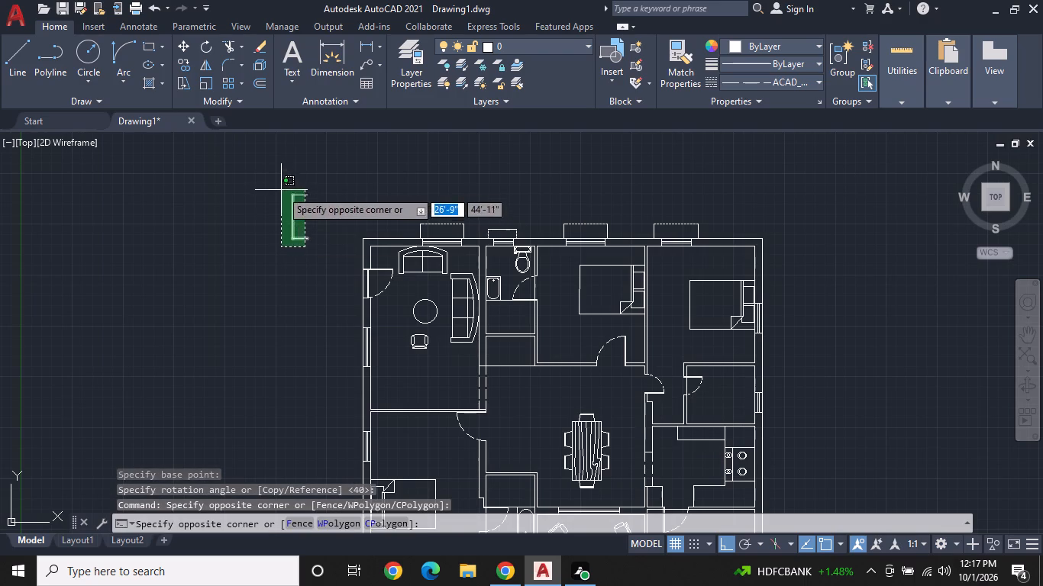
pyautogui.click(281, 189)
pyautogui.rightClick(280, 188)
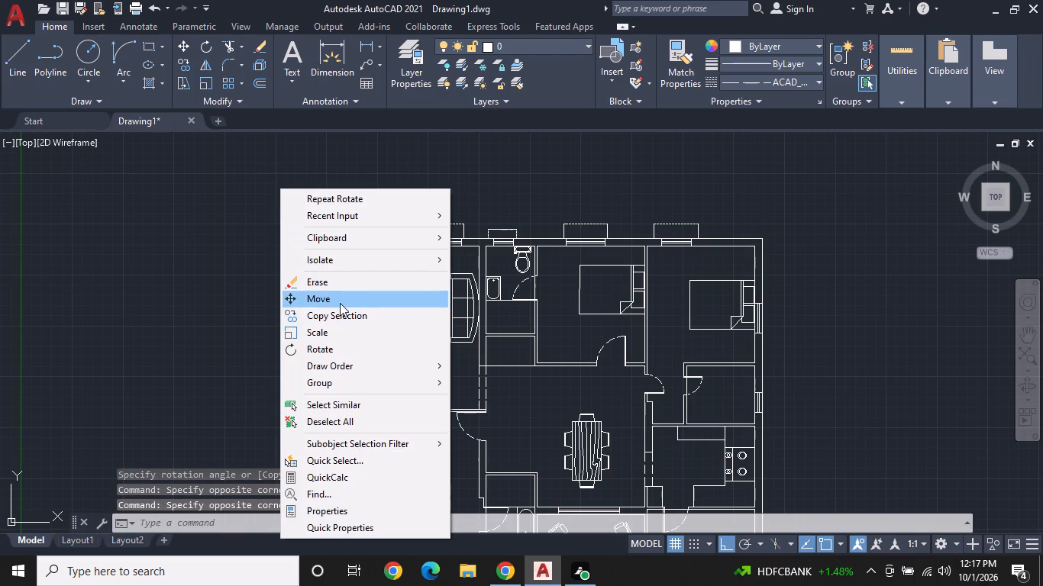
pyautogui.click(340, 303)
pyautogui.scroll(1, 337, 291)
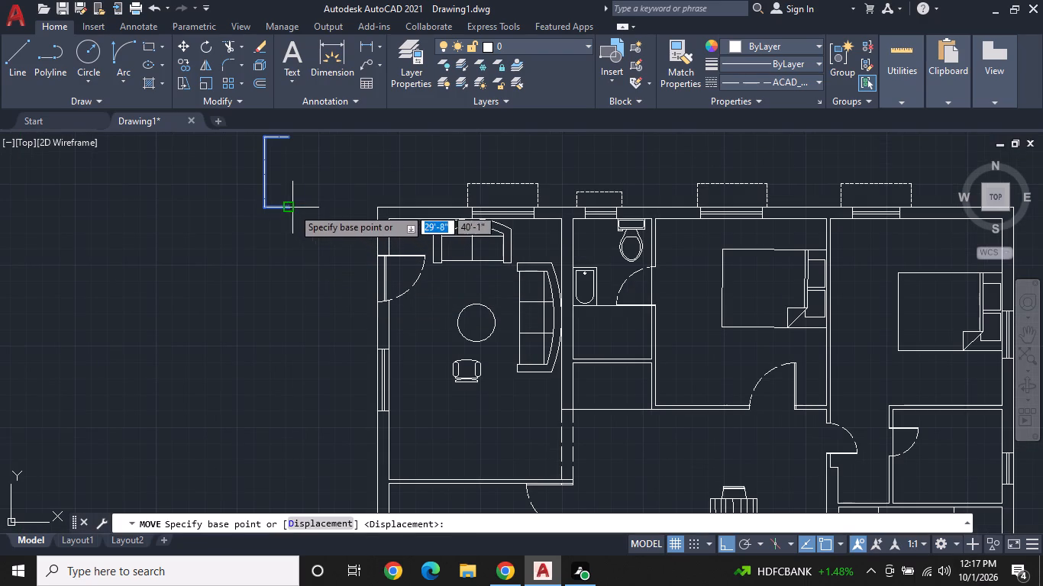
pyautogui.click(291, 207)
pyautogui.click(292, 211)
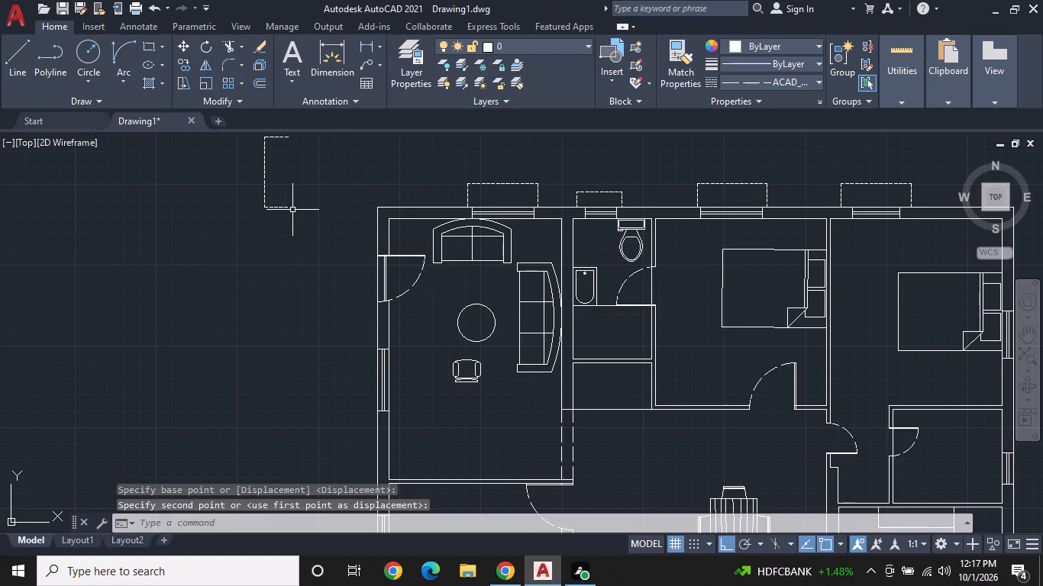
# Move the rotated dashed outline by its lower open end about 15'-1" onto the west exterior wall line, beside the living room window.
pyautogui.rightClick(292, 211)
pyautogui.click(337, 225)
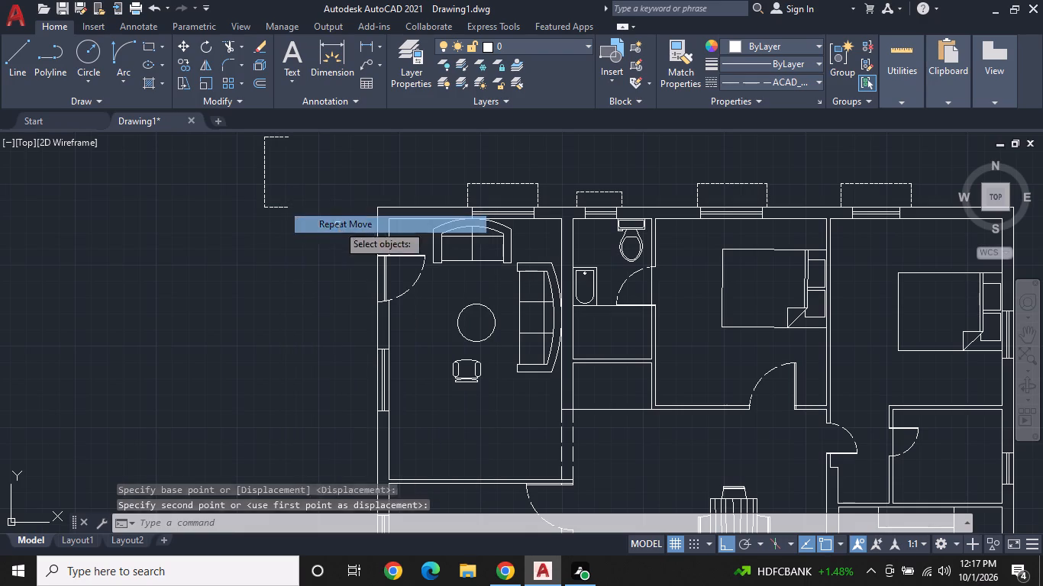
pyautogui.click(290, 207)
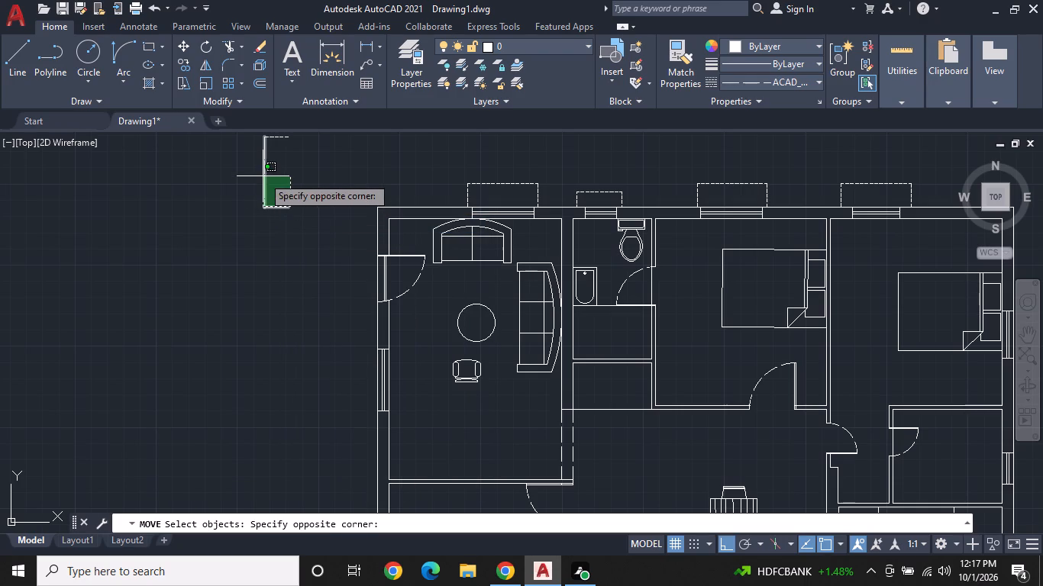
pyautogui.click(251, 131)
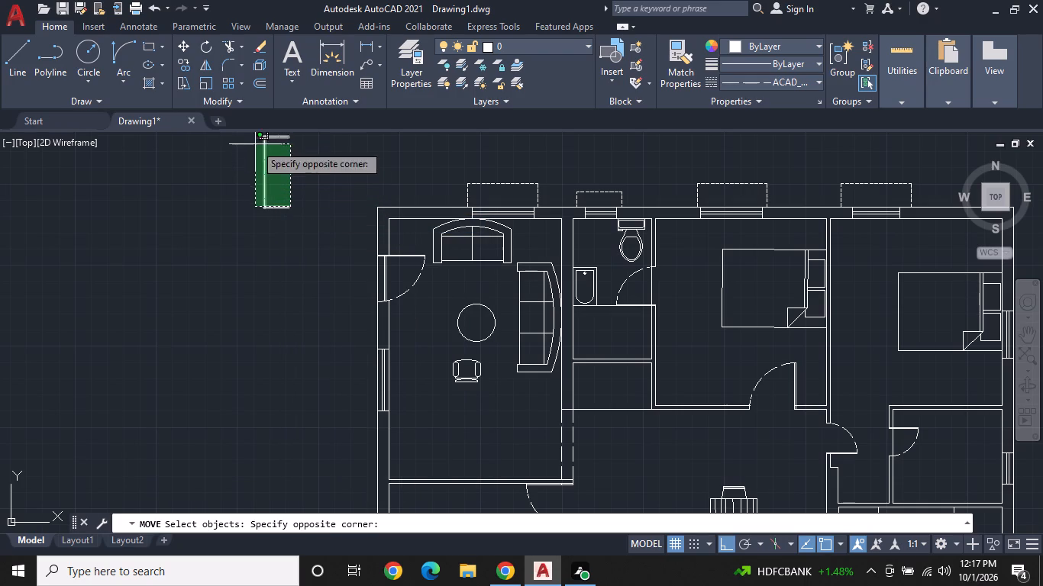
pyautogui.moveTo(256, 127); pyautogui.dragTo(259, 204, button='middle')
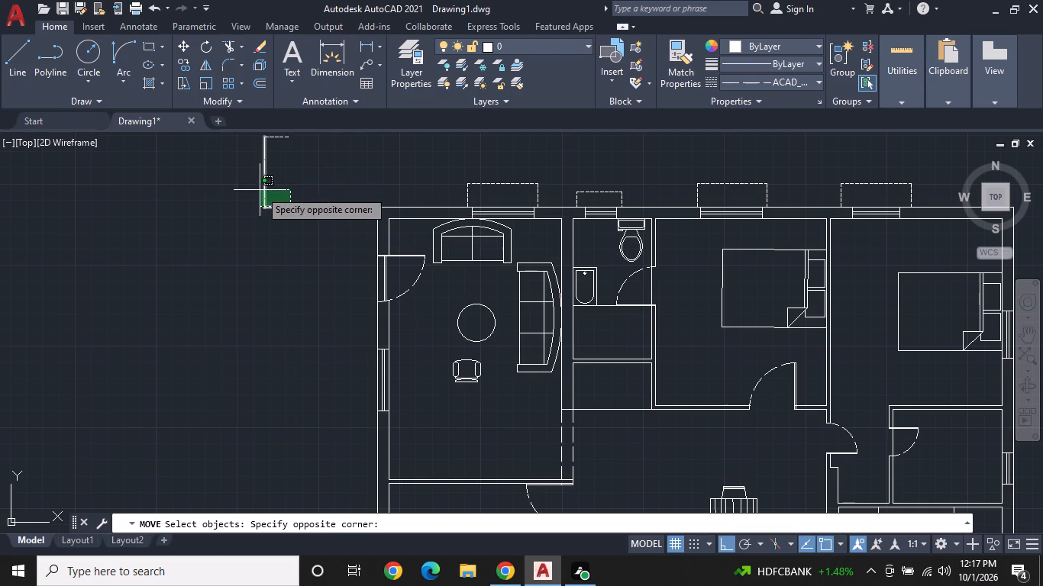
pyautogui.moveTo(260, 190); pyautogui.dragTo(253, 254, button='middle')
pyautogui.scroll(1, 258, 242)
pyautogui.scroll(-1, 254, 197)
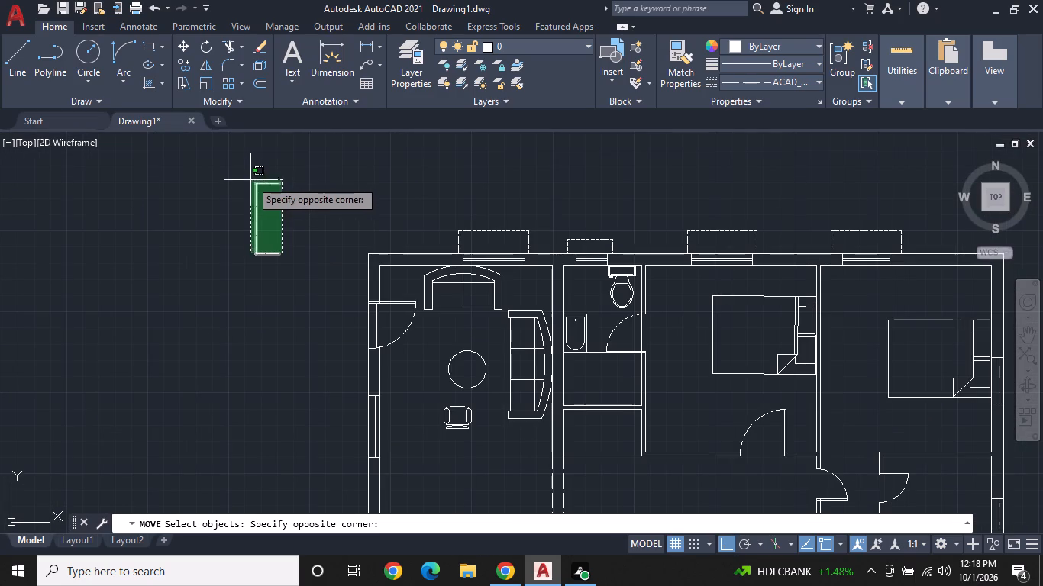
pyautogui.click(250, 179)
pyautogui.click(277, 251)
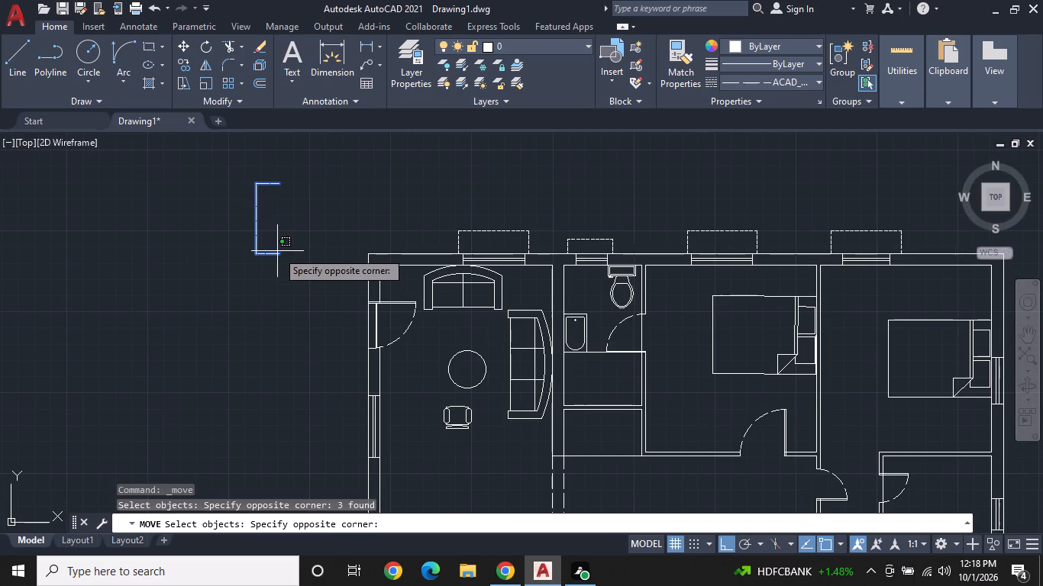
pyautogui.click(278, 253)
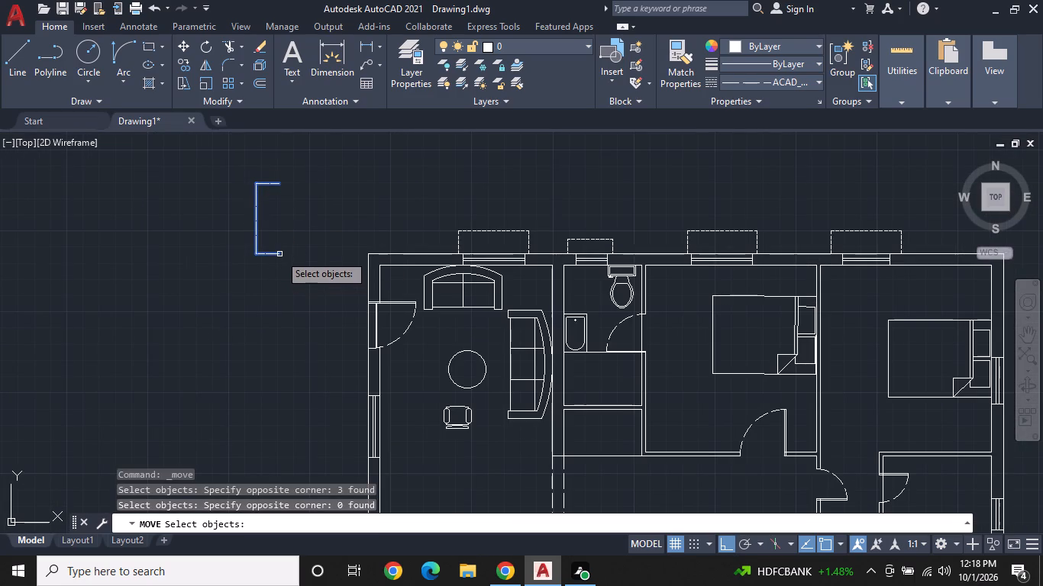
pyautogui.click(279, 254)
pyautogui.click(279, 254)
pyautogui.moveTo(275, 254); pyautogui.dragTo(267, 256, button='right')
pyautogui.click(279, 256)
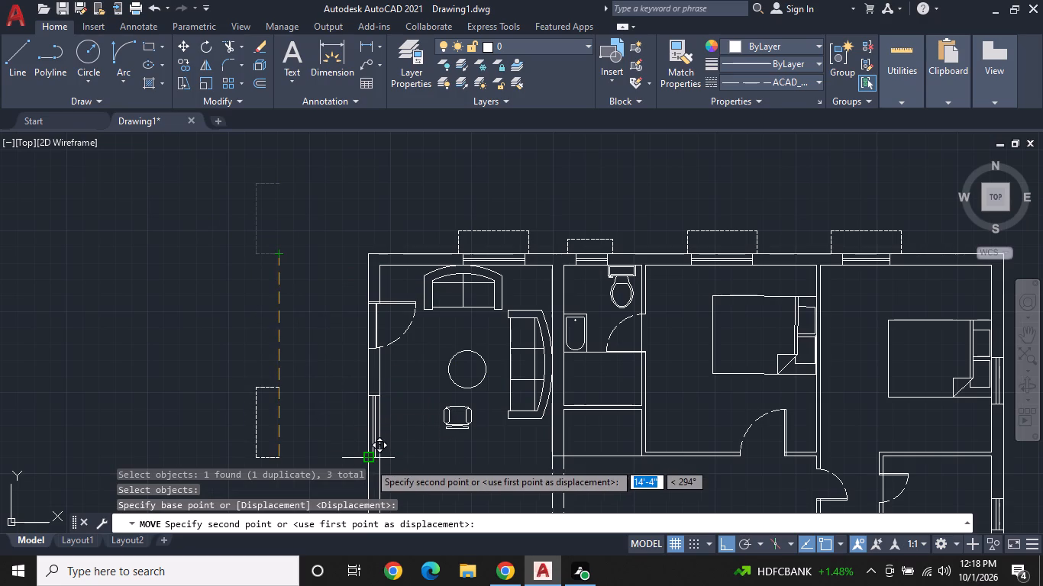
pyautogui.moveTo(382, 433); pyautogui.dragTo(367, 320, button='middle')
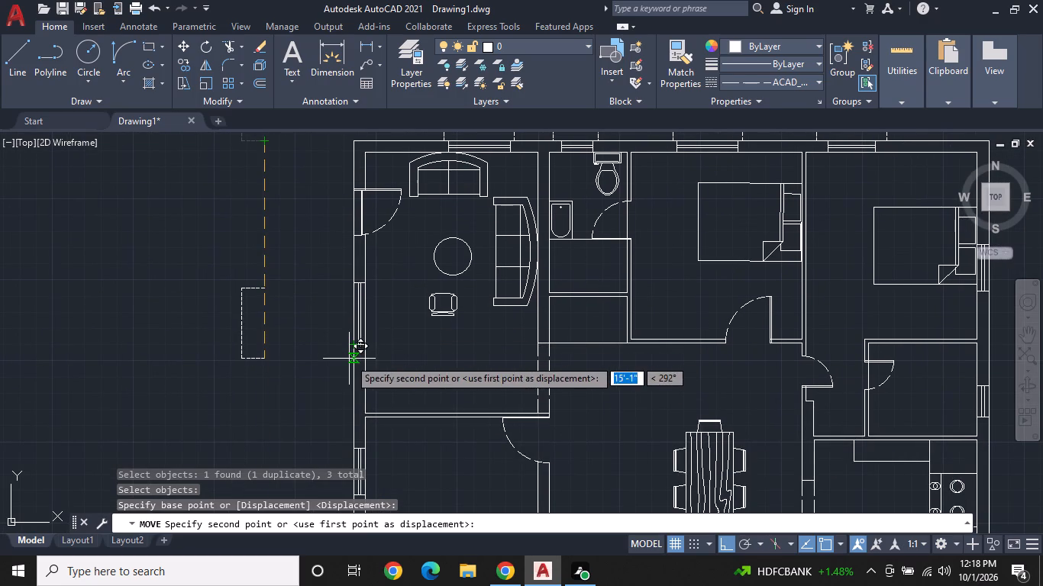
pyautogui.click(349, 359)
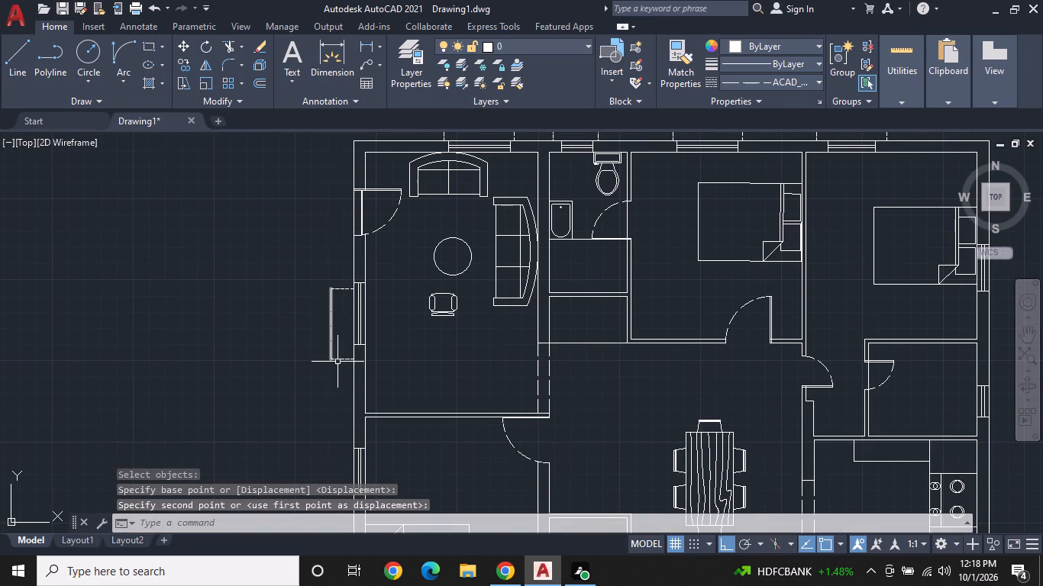
# Move the dashed outline about 6" up along the west wall line so it extends past both ends of the living room window.
pyautogui.click(341, 365)
pyautogui.click(308, 280)
pyautogui.rightClick(308, 280)
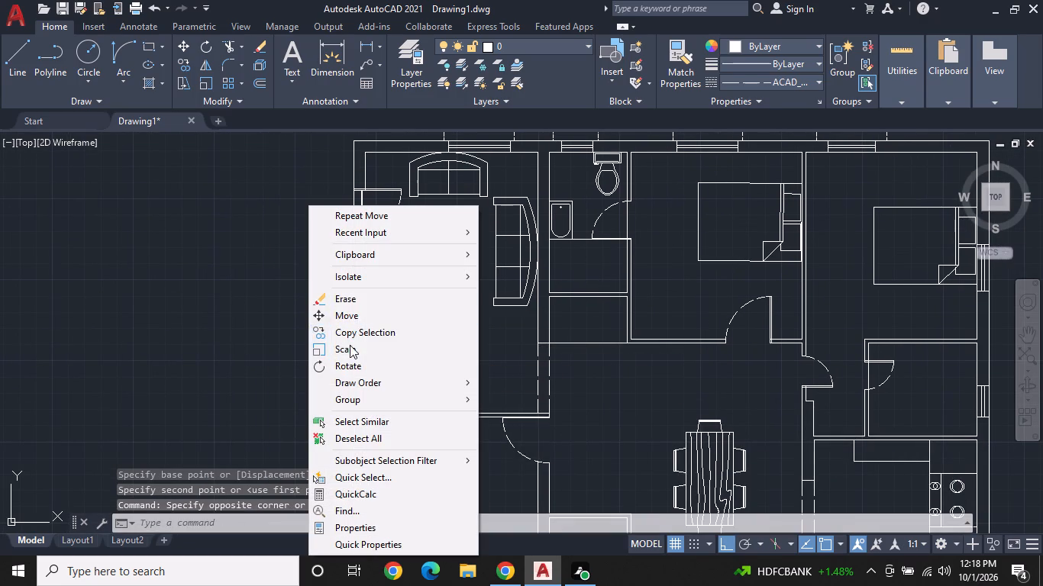
pyautogui.click(362, 320)
pyautogui.scroll(1, 367, 359)
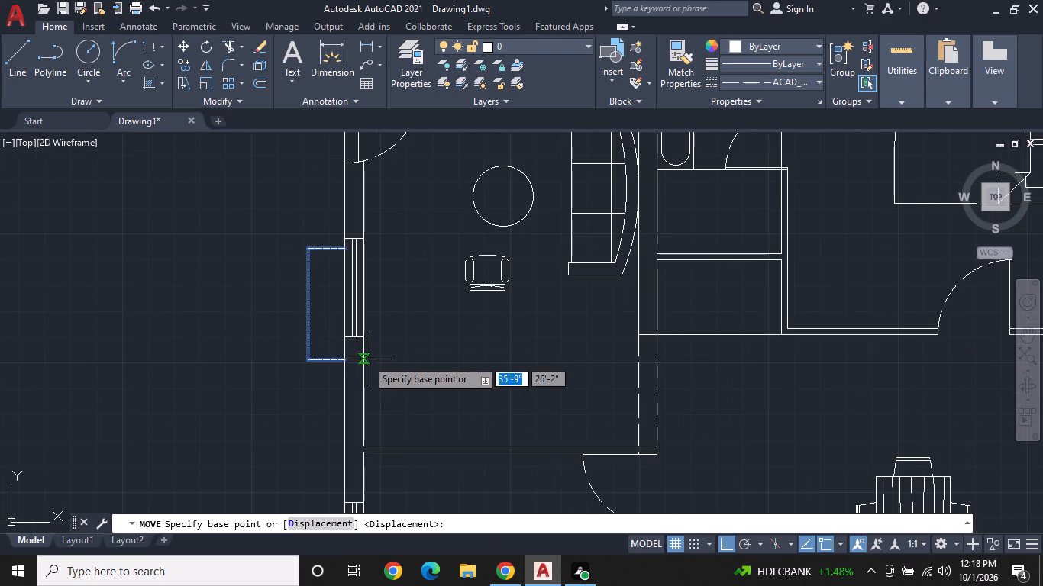
pyautogui.click(342, 363)
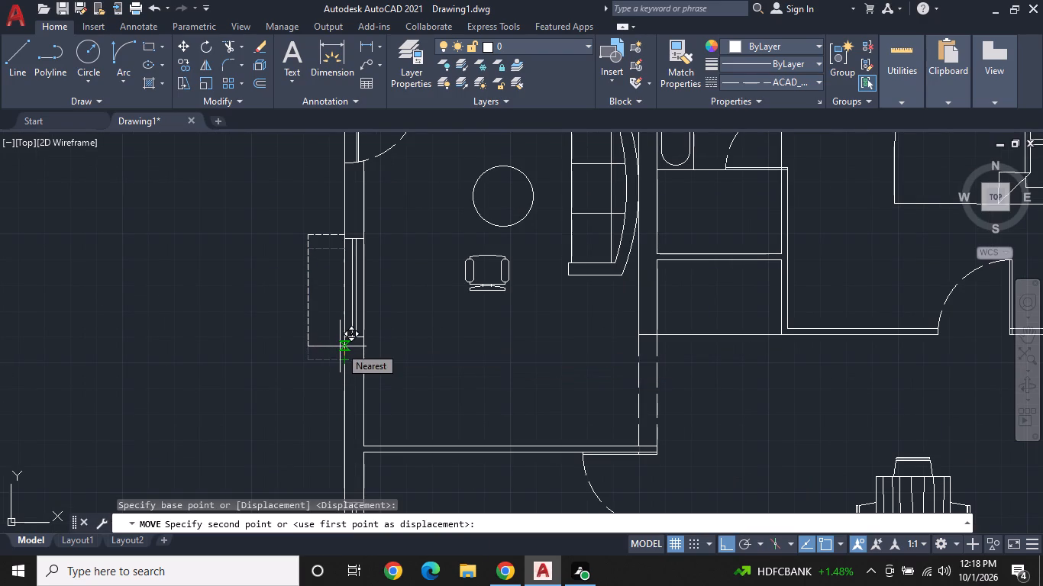
pyautogui.scroll(1, 341, 345)
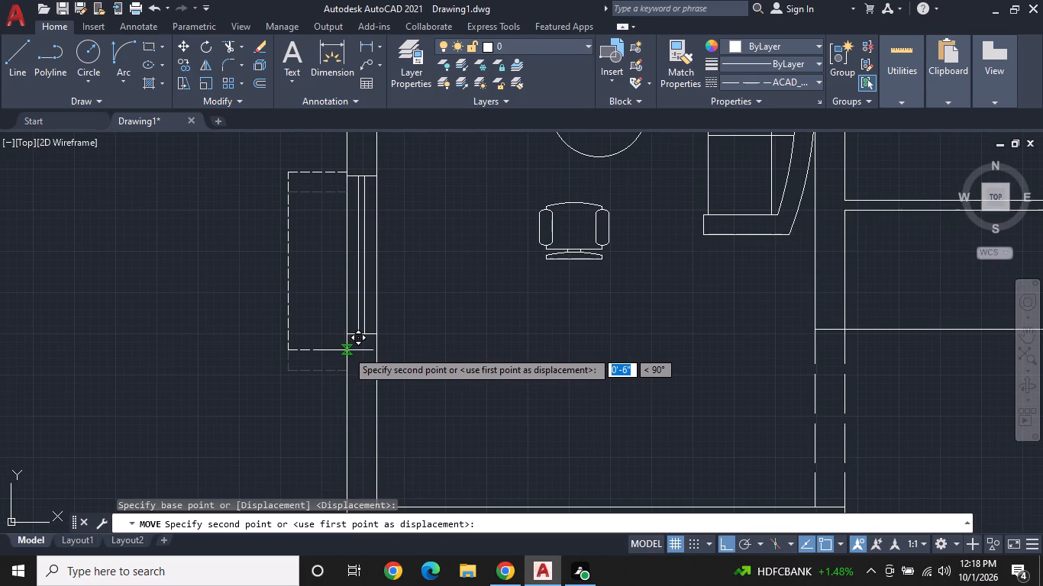
pyautogui.click(348, 349)
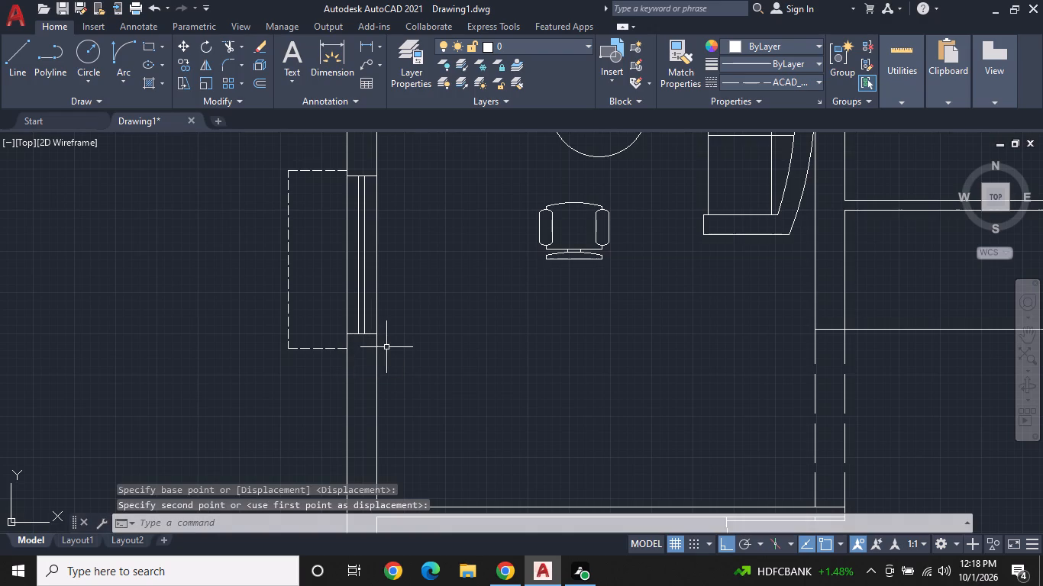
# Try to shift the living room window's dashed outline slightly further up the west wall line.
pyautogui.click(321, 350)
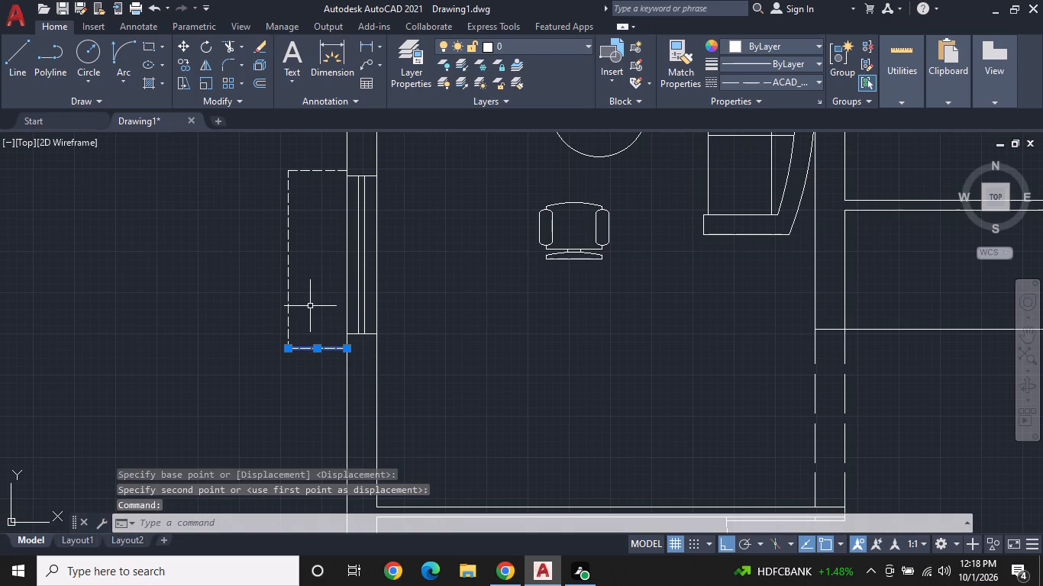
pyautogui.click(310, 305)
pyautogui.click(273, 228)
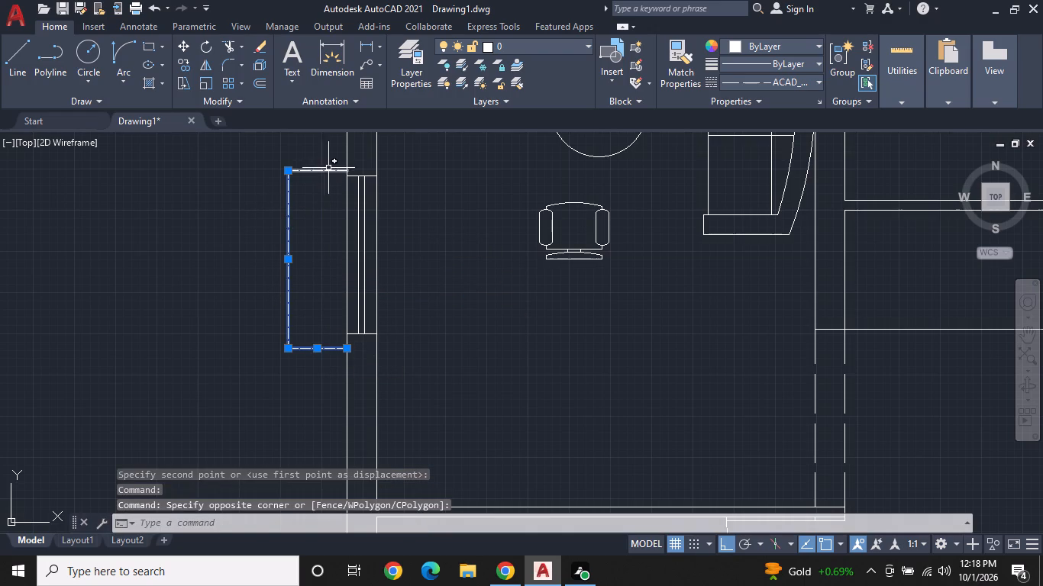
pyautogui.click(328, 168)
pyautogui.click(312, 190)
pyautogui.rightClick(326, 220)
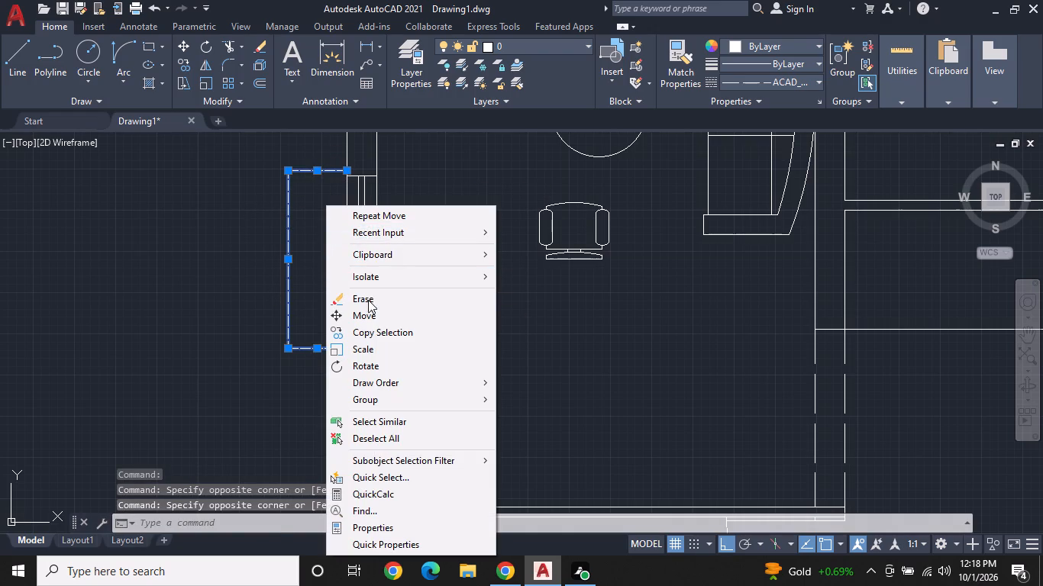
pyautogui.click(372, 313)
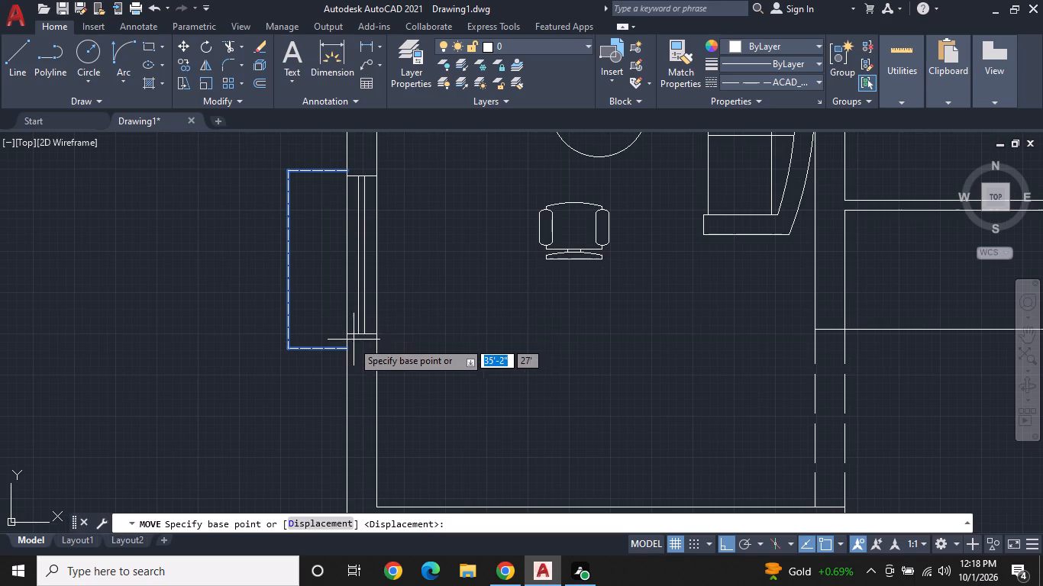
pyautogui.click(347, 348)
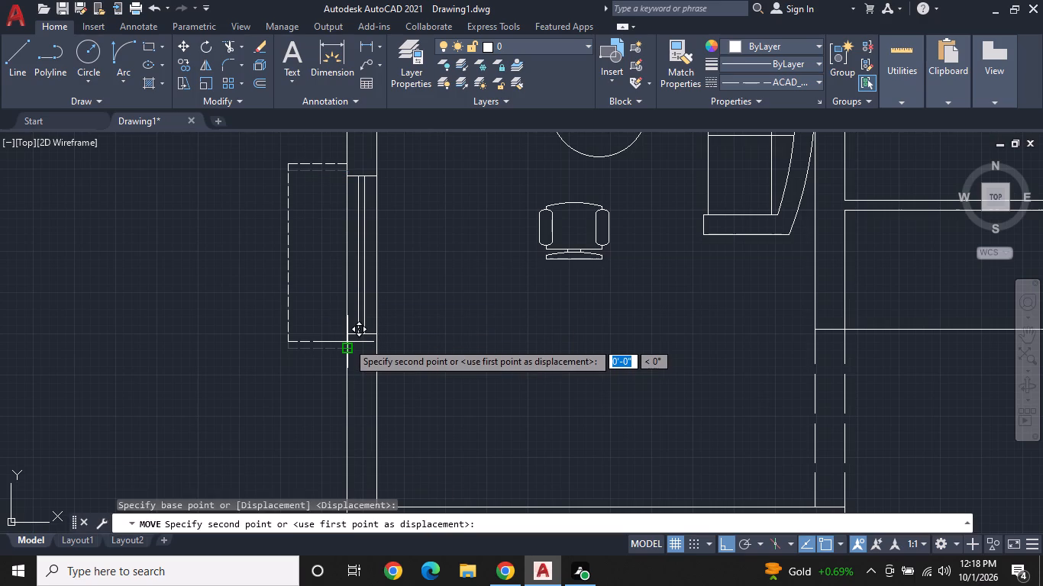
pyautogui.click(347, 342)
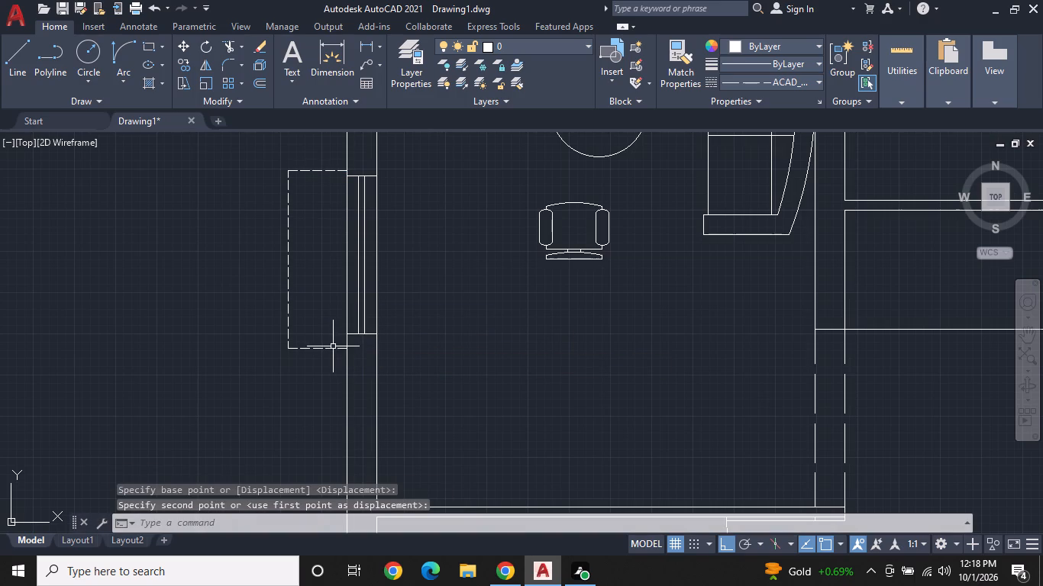
# Move the living room window's dashed outline about 3" further up the west wall line from its lower open end.
pyautogui.click(331, 348)
pyautogui.click(327, 333)
pyautogui.click(286, 159)
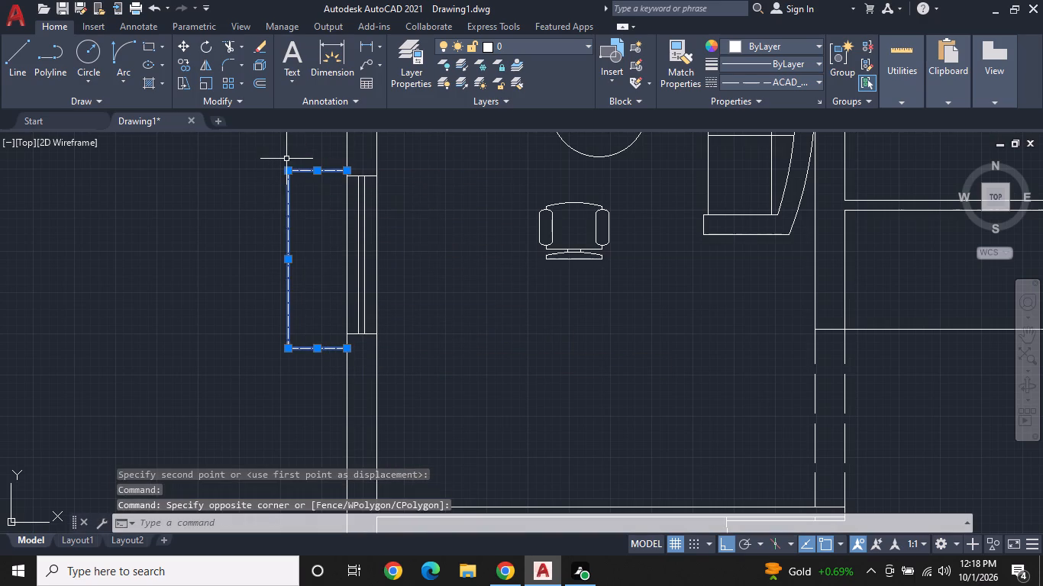
pyautogui.rightClick(286, 160)
pyautogui.click(335, 272)
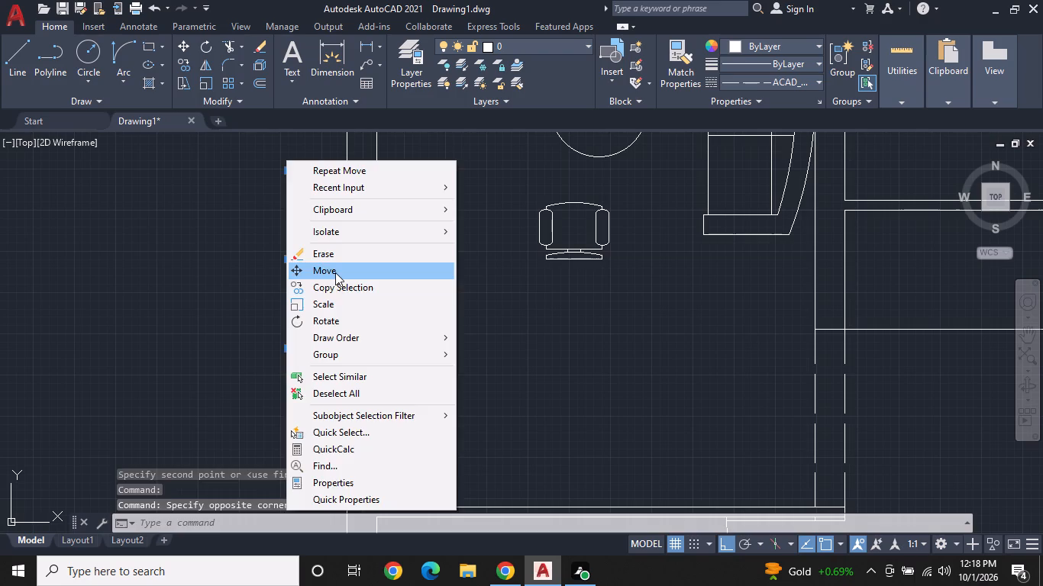
pyautogui.doubleClick(344, 350)
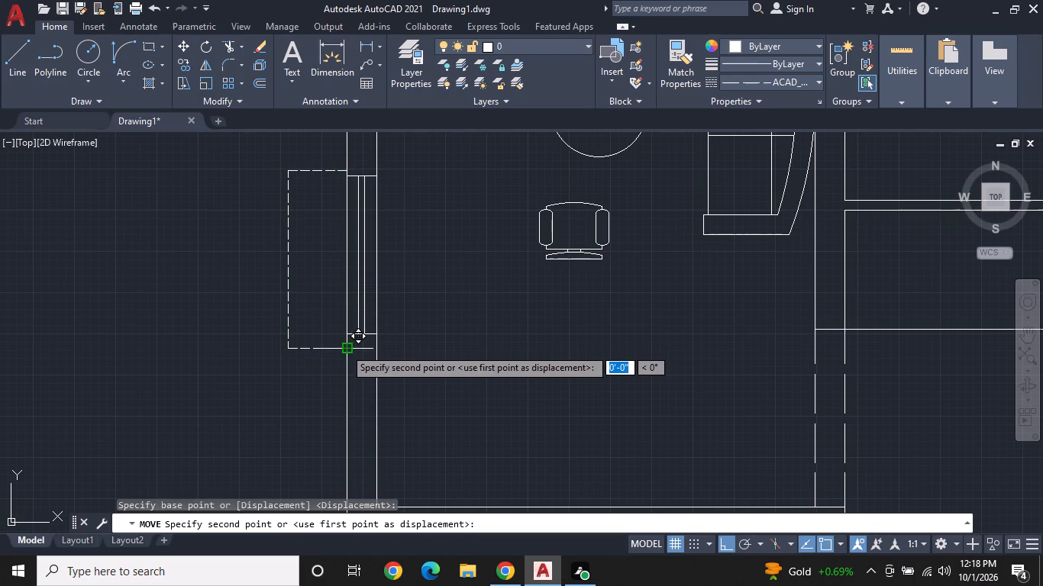
pyautogui.scroll(2, 345, 341)
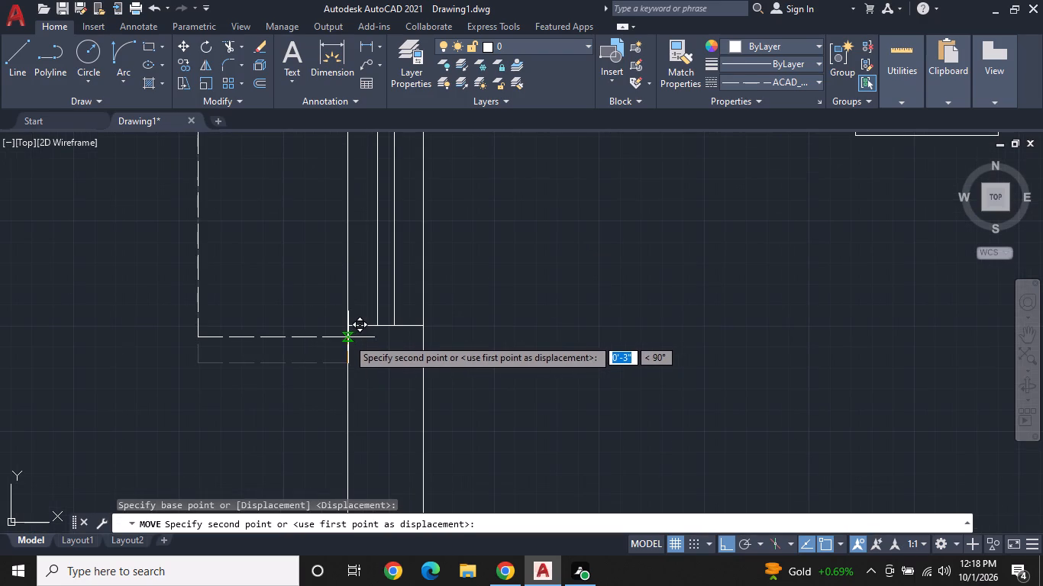
pyautogui.click(346, 341)
# Copy the living room window's dashed outline by its lower open end down the west wall line to the bedroom window.
pyautogui.scroll(-2, 360, 333)
pyautogui.moveTo(391, 305); pyautogui.dragTo(330, 255, button='middle')
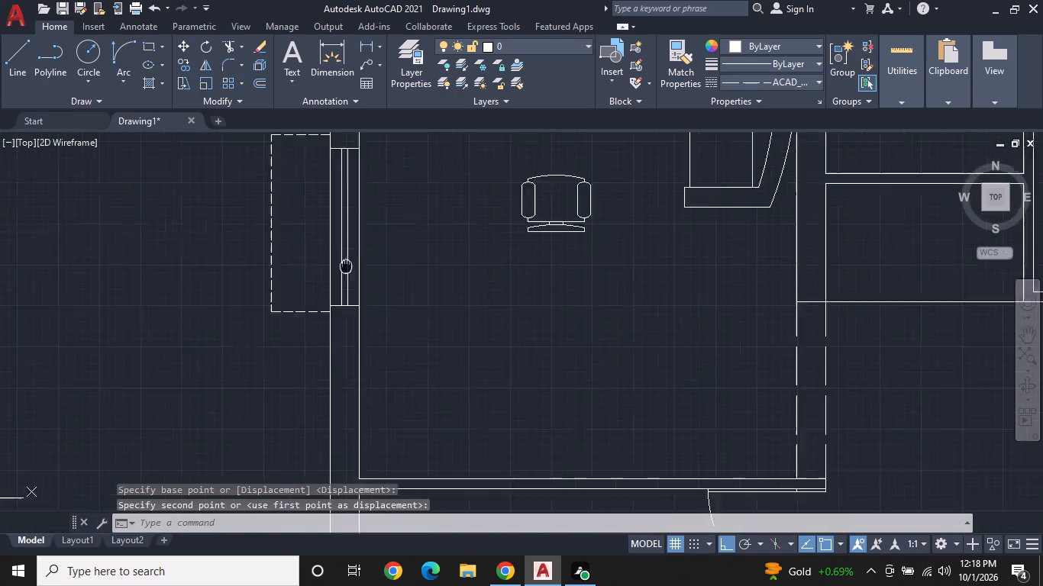
pyautogui.moveTo(330, 255); pyautogui.dragTo(323, 250, button='middle')
pyautogui.scroll(-2, 323, 250)
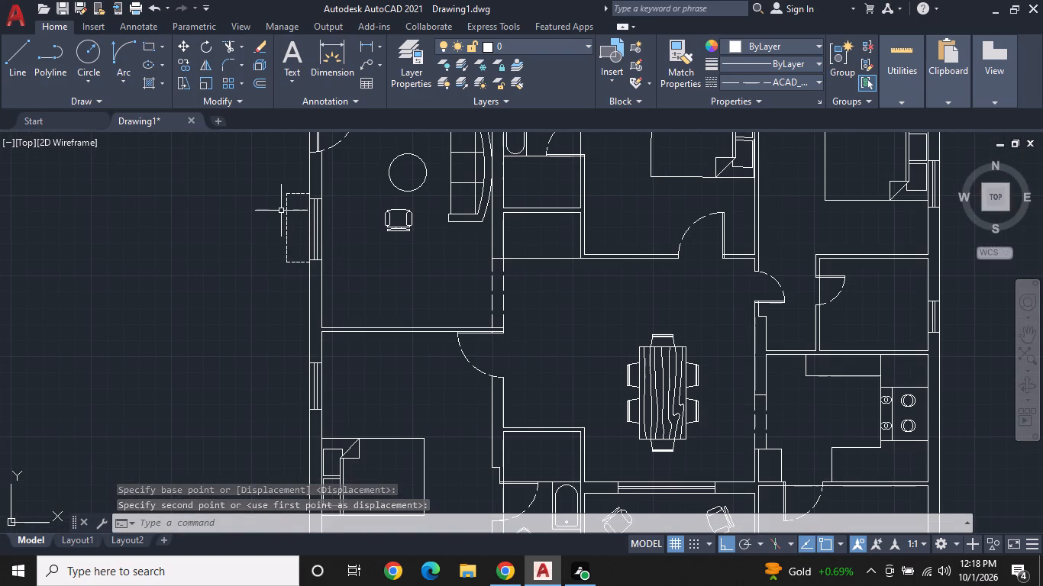
pyautogui.doubleClick(273, 175)
pyautogui.moveTo(302, 288); pyautogui.dragTo(299, 279)
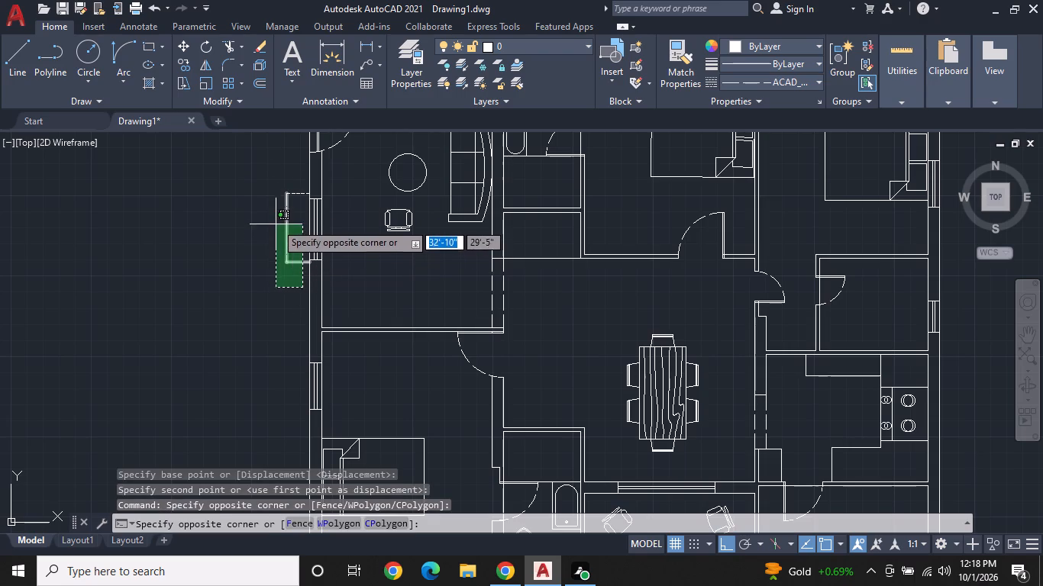
pyautogui.click(273, 179)
pyautogui.rightClick(273, 249)
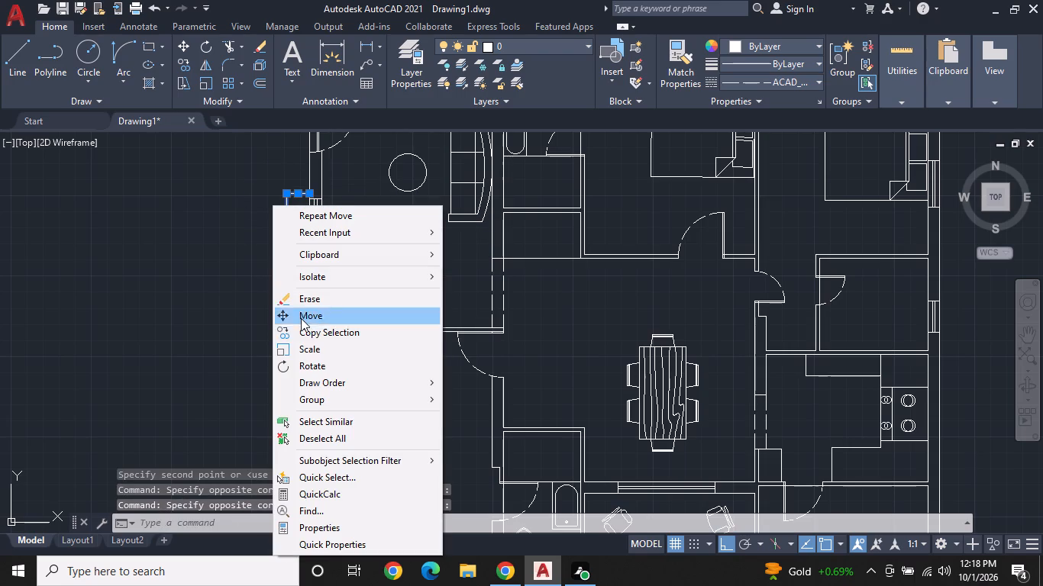
pyautogui.click(304, 328)
pyautogui.scroll(1, 308, 257)
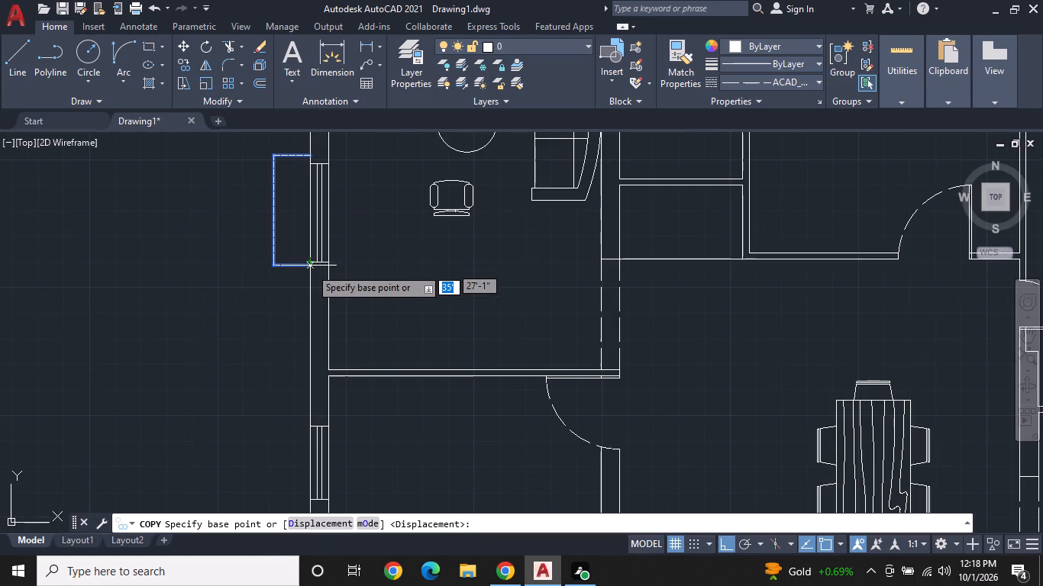
pyautogui.scroll(2, 311, 273)
pyautogui.click(309, 257)
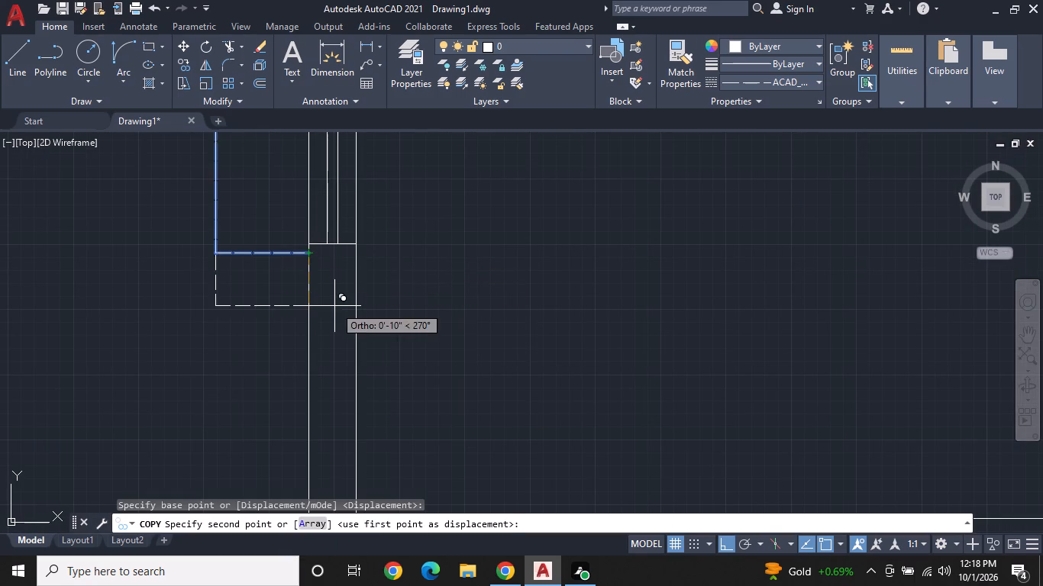
pyautogui.scroll(-2, 334, 312)
pyautogui.moveTo(325, 317); pyautogui.dragTo(346, 221, button='middle')
pyautogui.scroll(-1, 349, 245)
pyautogui.moveTo(337, 316); pyautogui.dragTo(325, 288, button='middle')
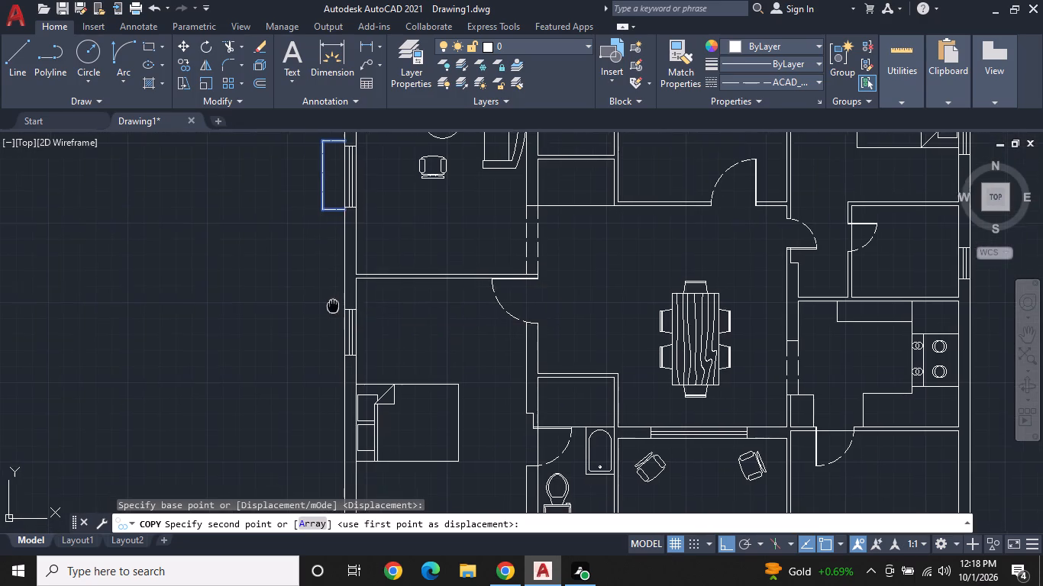
pyautogui.moveTo(325, 288); pyautogui.dragTo(284, 224, button='middle')
pyautogui.scroll(1, 308, 281)
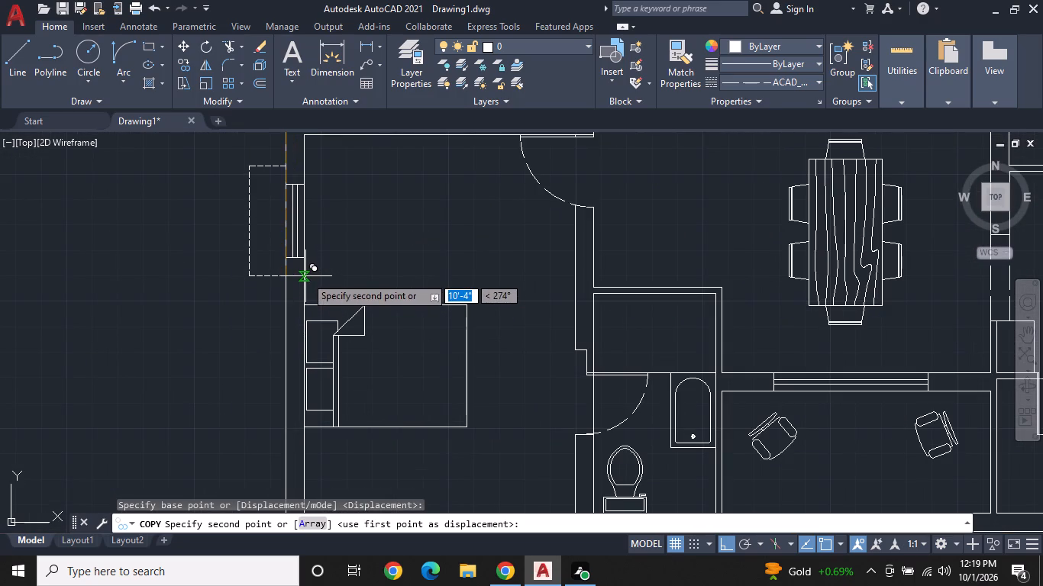
pyautogui.click(283, 273)
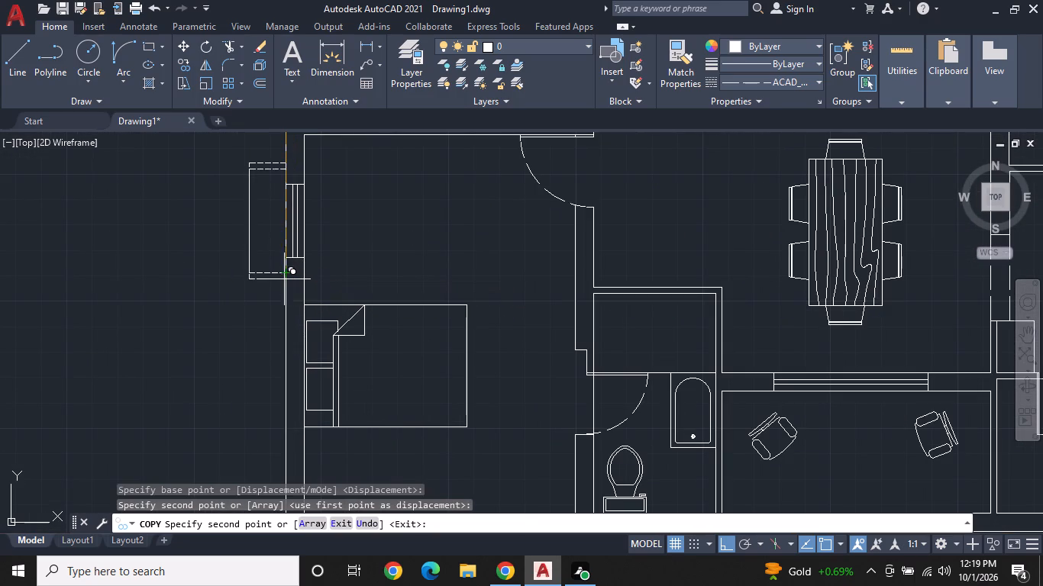
# Place a second copy of the dashed outline straight down, below the southwest corner of the house, and end the copying.
pyautogui.moveTo(326, 349); pyautogui.dragTo(248, 224, button='middle')
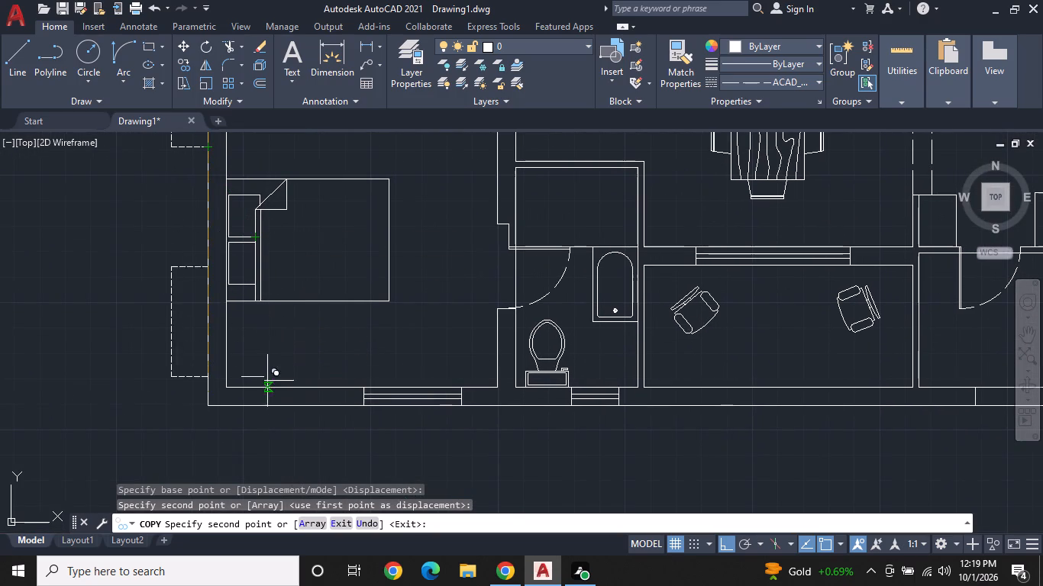
pyautogui.moveTo(291, 406); pyautogui.dragTo(306, 281, button='middle')
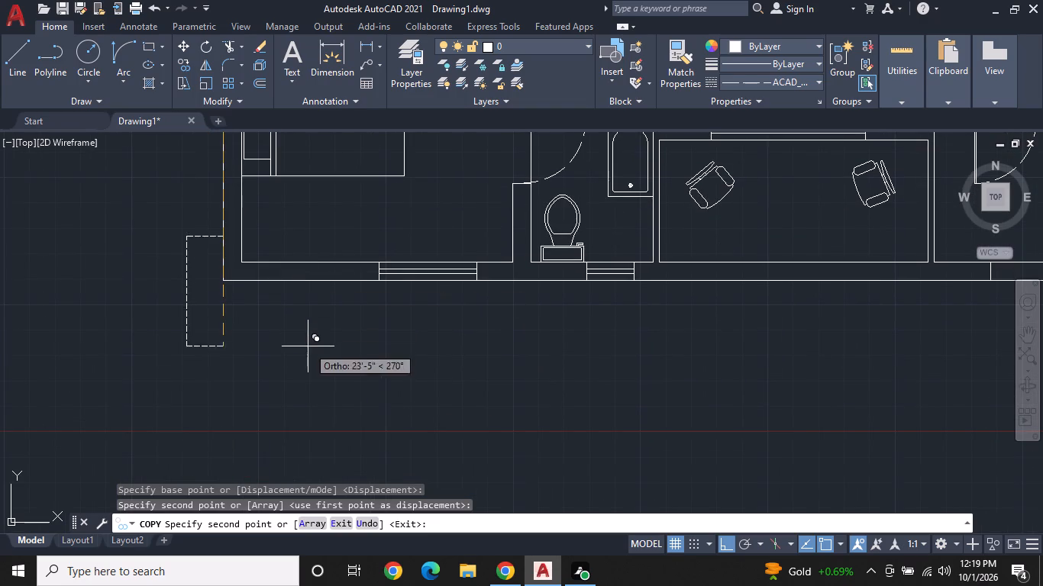
pyautogui.click(338, 430)
pyautogui.rightClick(337, 420)
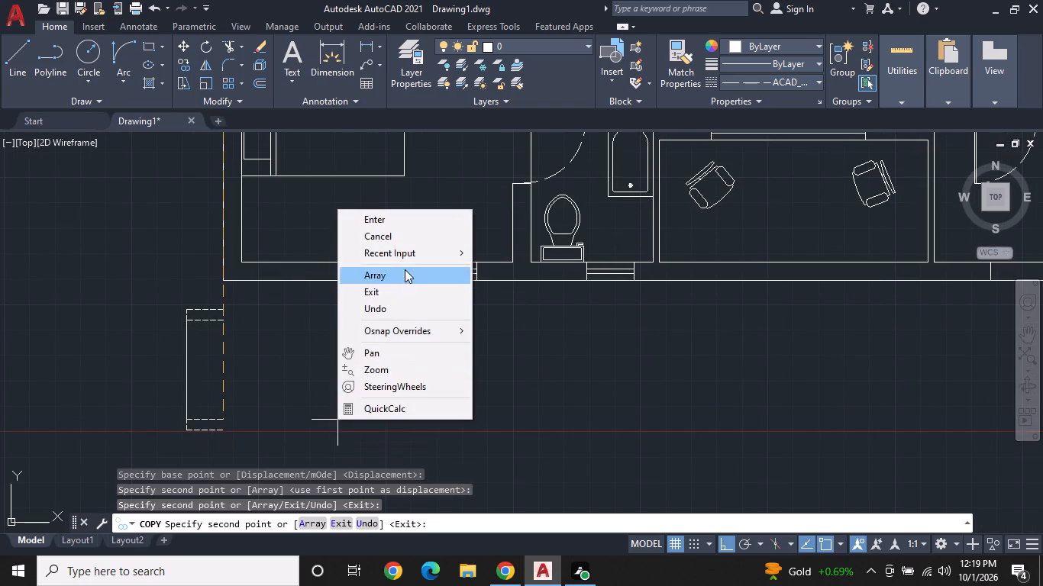
pyautogui.click(420, 234)
# Rotate the dashed outline below the southwest corner 90° about its upper open end so its open side faces the south wall.
pyautogui.moveTo(283, 419); pyautogui.dragTo(266, 411)
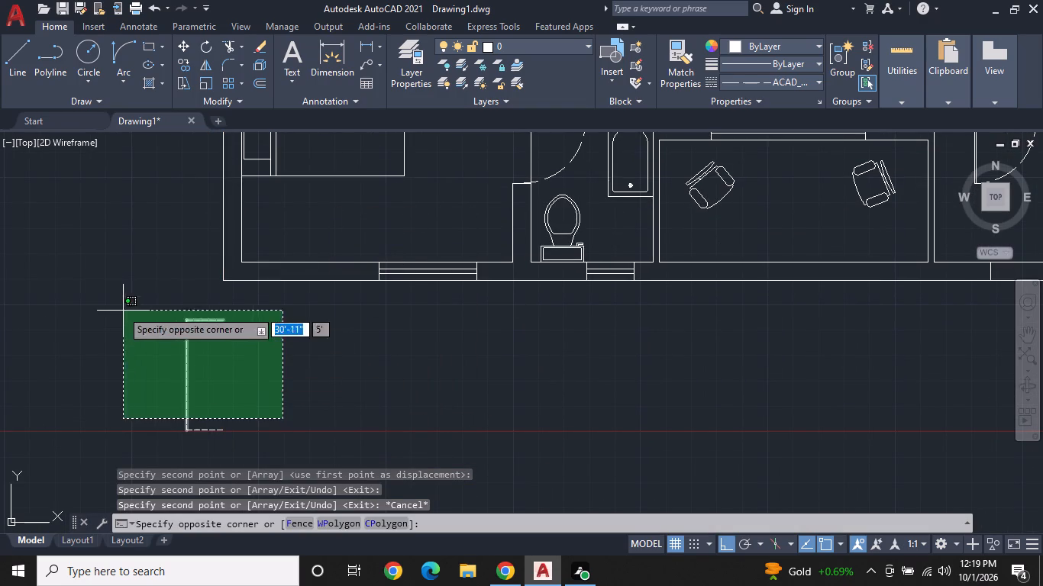
pyautogui.click(121, 307)
pyautogui.click(210, 430)
pyautogui.rightClick(211, 422)
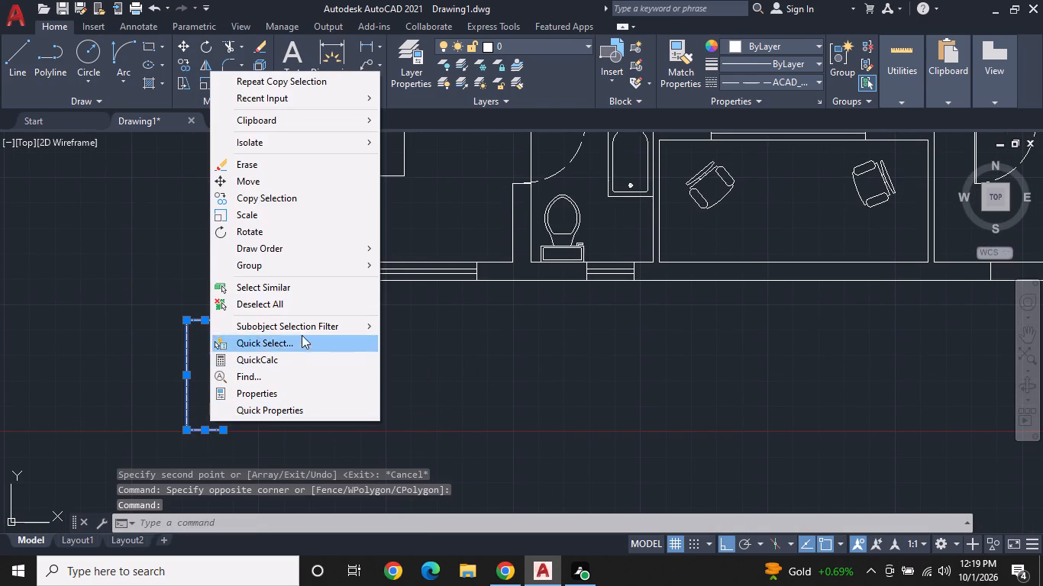
pyautogui.click(321, 233)
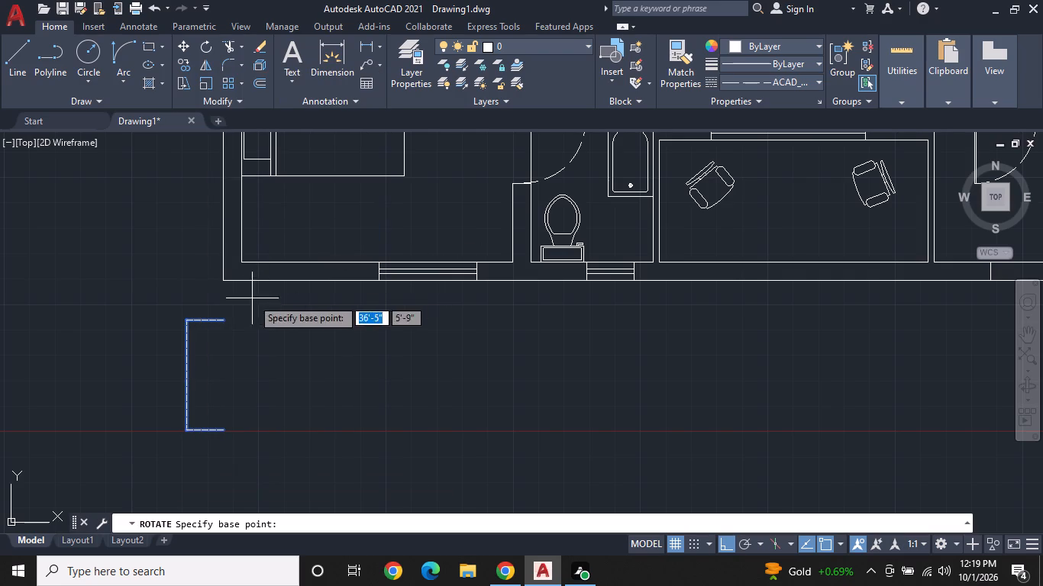
pyautogui.click(226, 320)
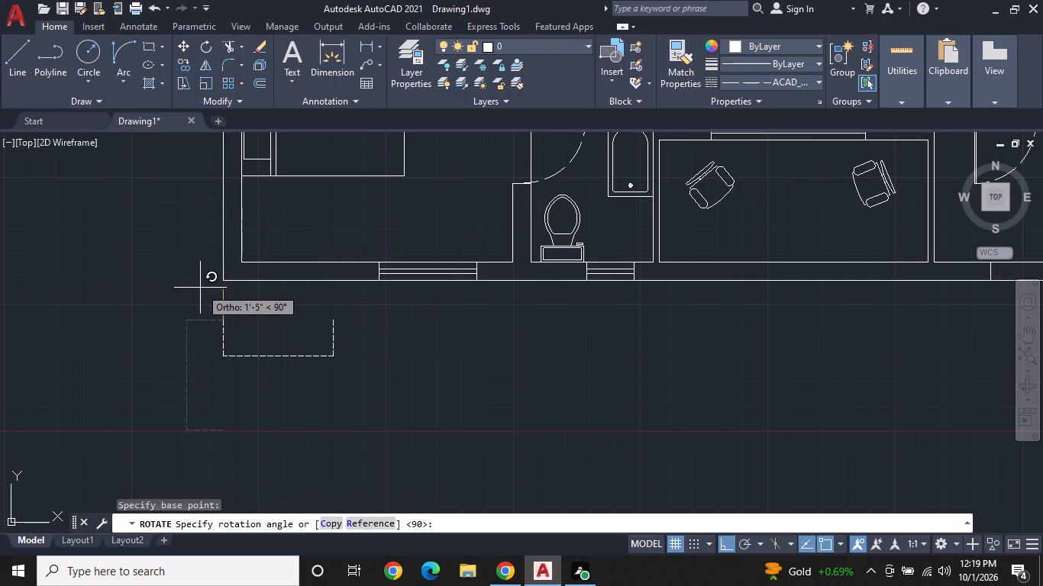
pyautogui.click(212, 290)
# Move the rotated dashed outline by its upper west open end onto the south exterior wall line, just west of the bedroom window.
pyautogui.moveTo(181, 314); pyautogui.dragTo(230, 341)
pyautogui.moveTo(247, 352); pyautogui.dragTo(267, 362)
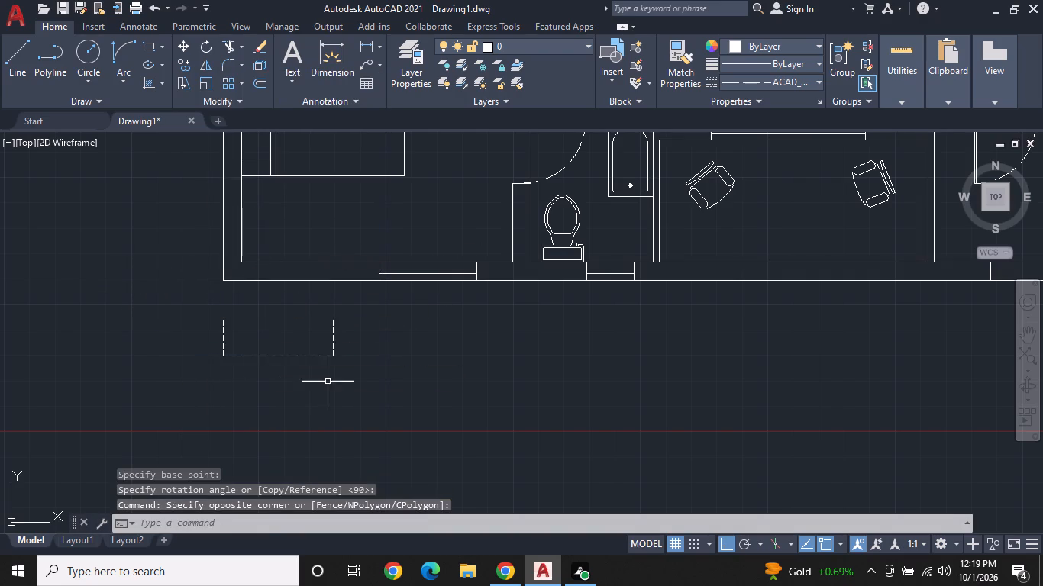
pyautogui.moveTo(346, 379); pyautogui.dragTo(341, 371)
pyautogui.click(146, 301)
pyautogui.rightClick(145, 301)
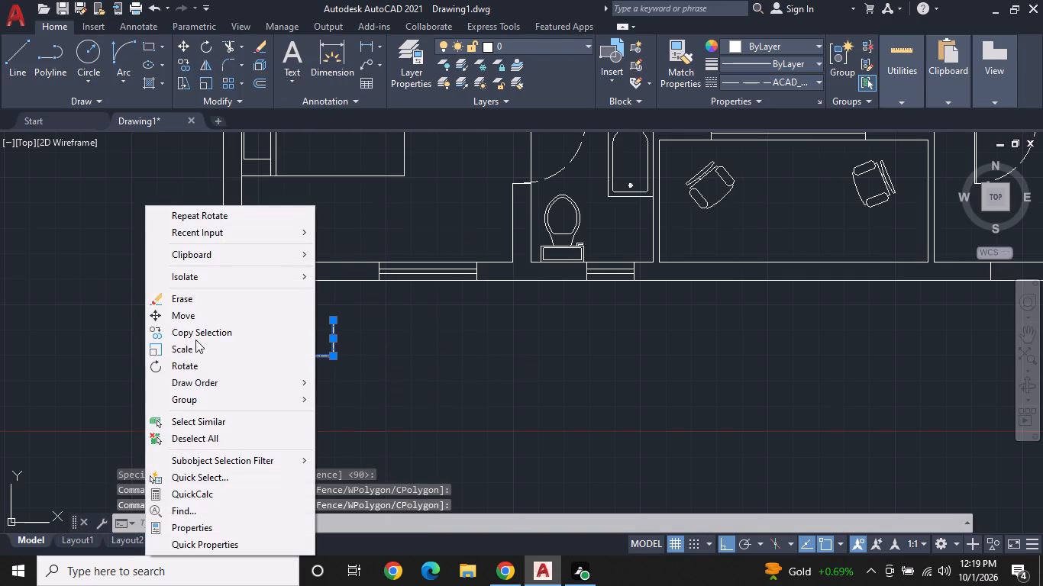
pyautogui.click(193, 320)
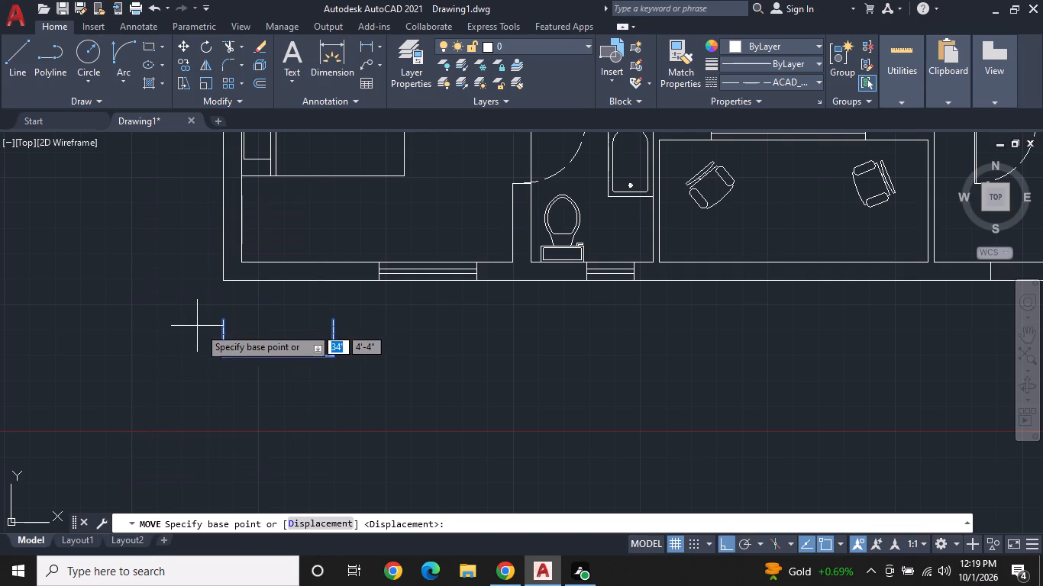
pyautogui.click(222, 324)
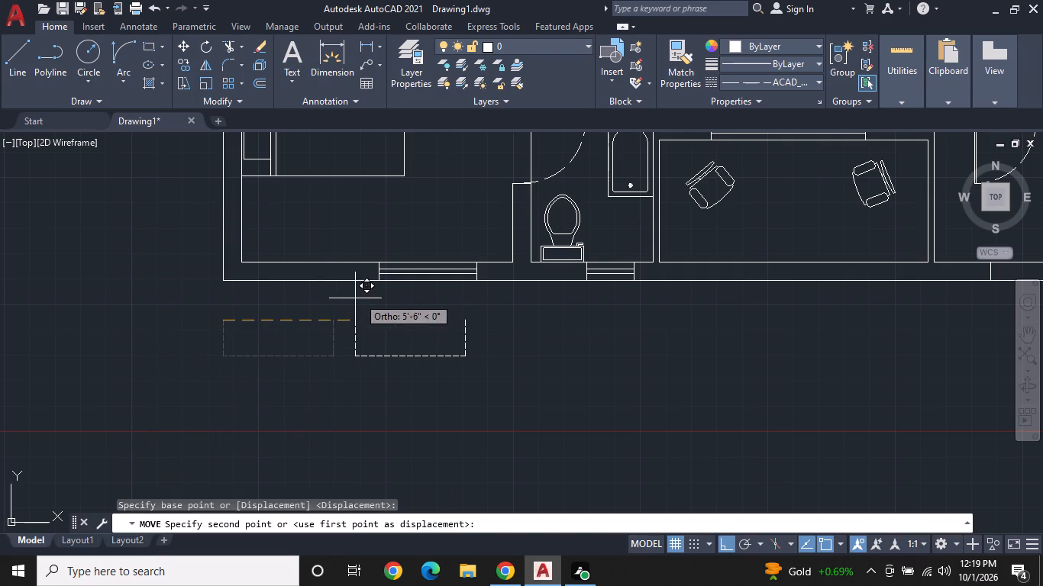
pyautogui.click(369, 282)
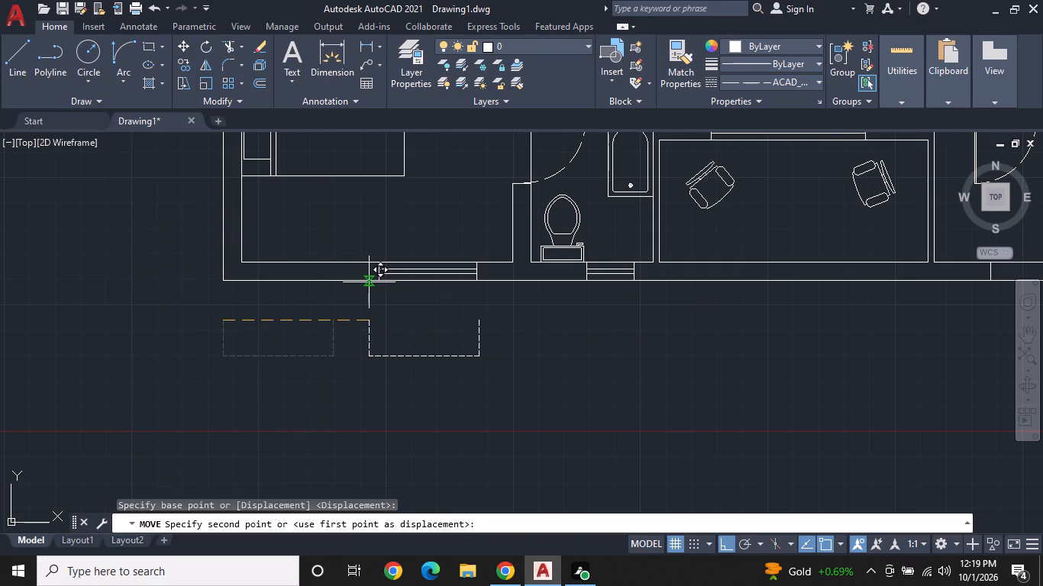
# Move the dashed outline about 2" east along the south wall line so it extends evenly past both ends of the bedroom window.
pyautogui.moveTo(414, 313); pyautogui.dragTo(318, 323, button='middle')
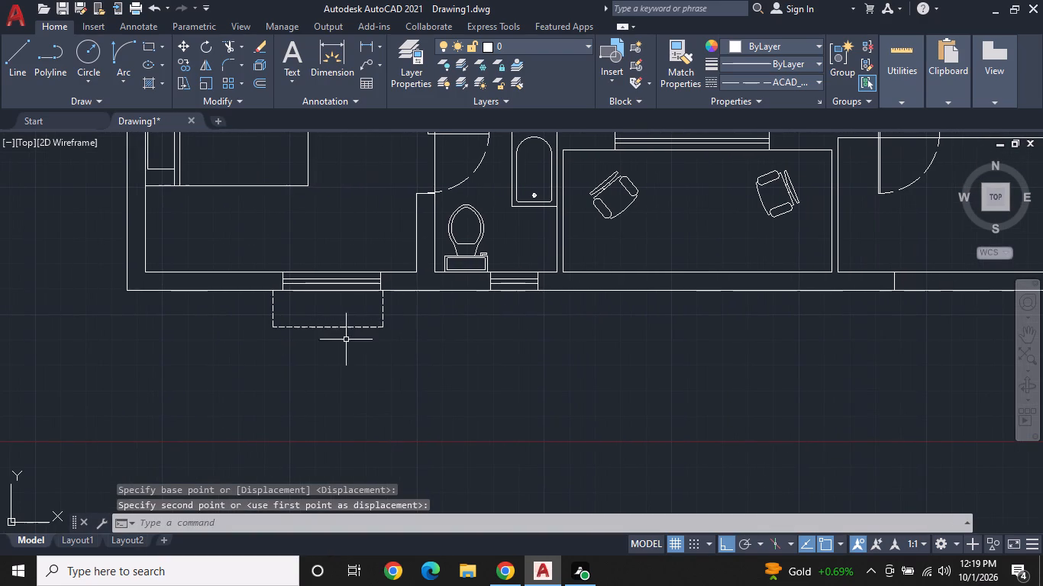
pyautogui.click(415, 342)
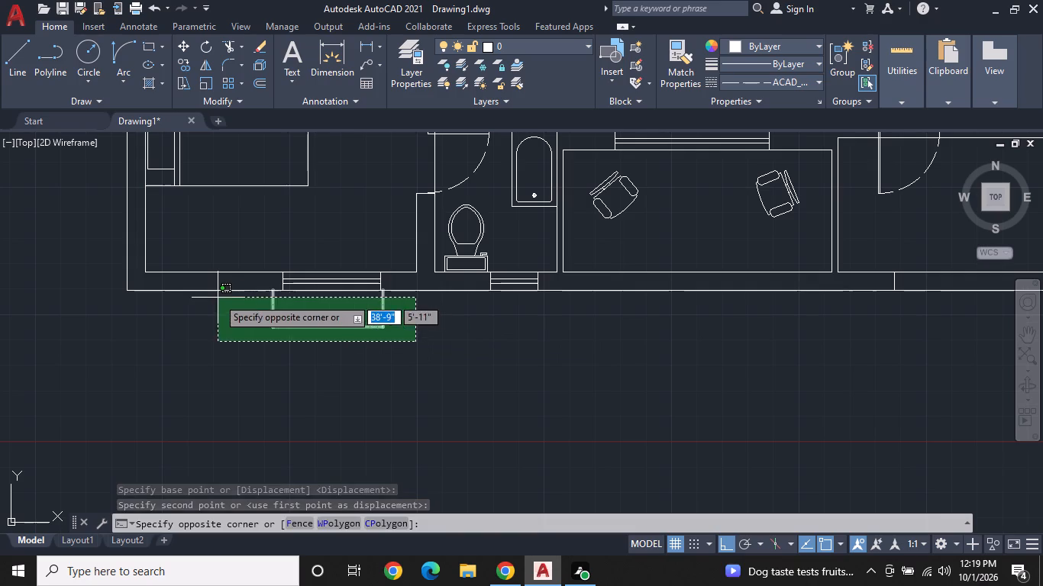
pyautogui.click(218, 298)
pyautogui.rightClick(228, 298)
pyautogui.click(276, 314)
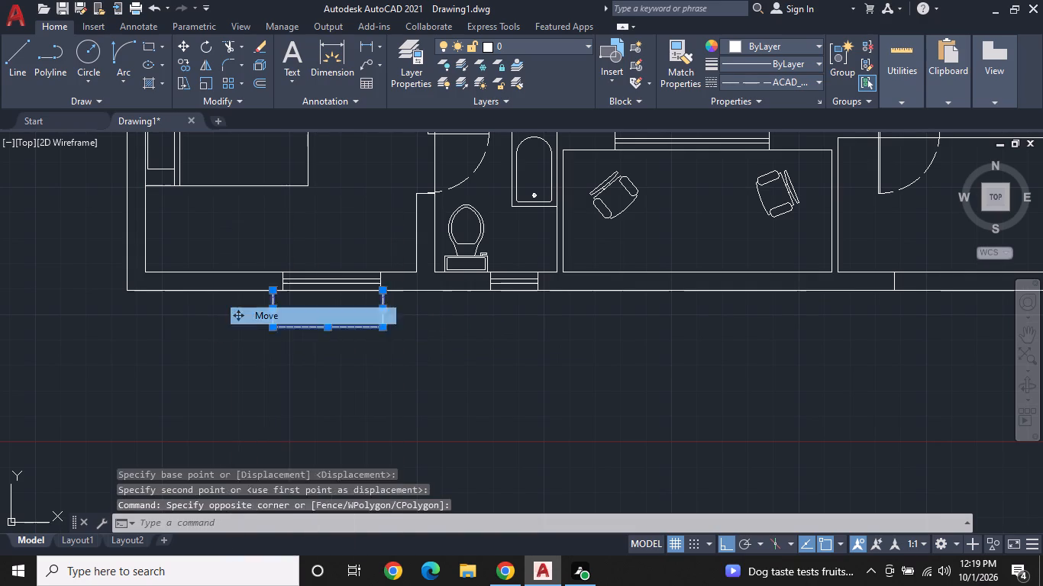
pyautogui.scroll(1, 282, 299)
pyautogui.click(270, 285)
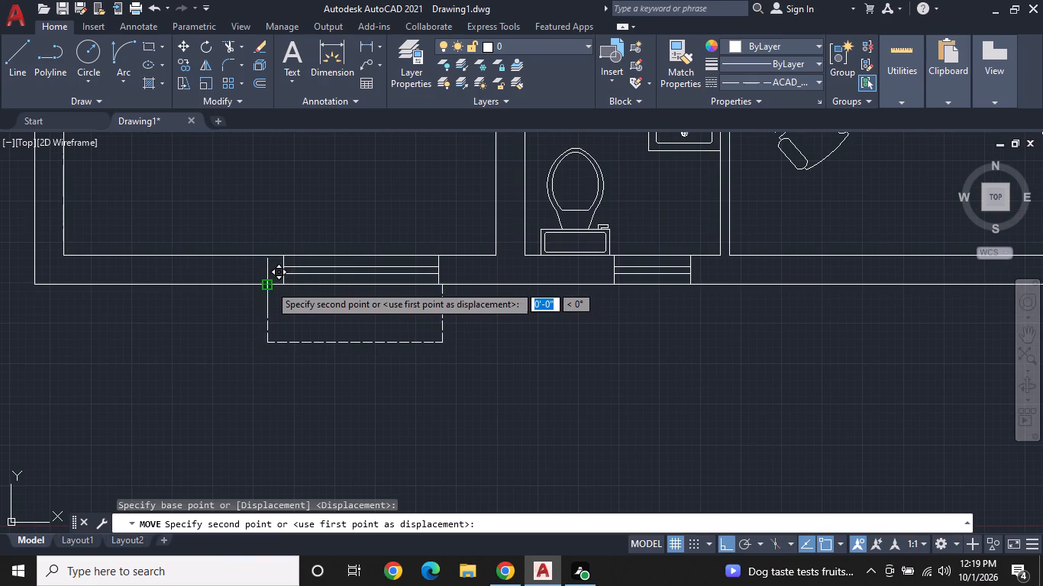
pyautogui.scroll(2, 276, 290)
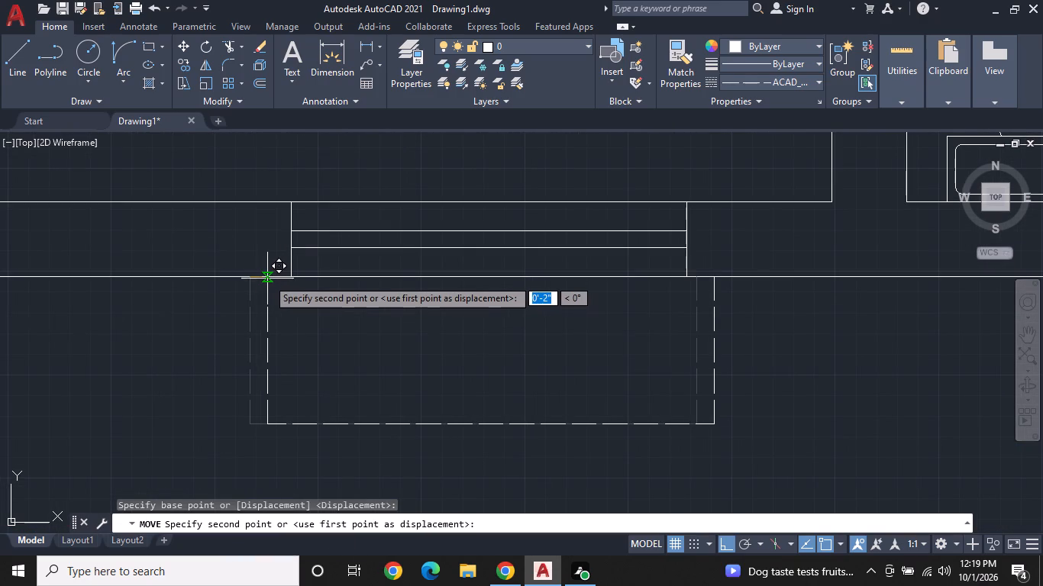
pyautogui.click(265, 275)
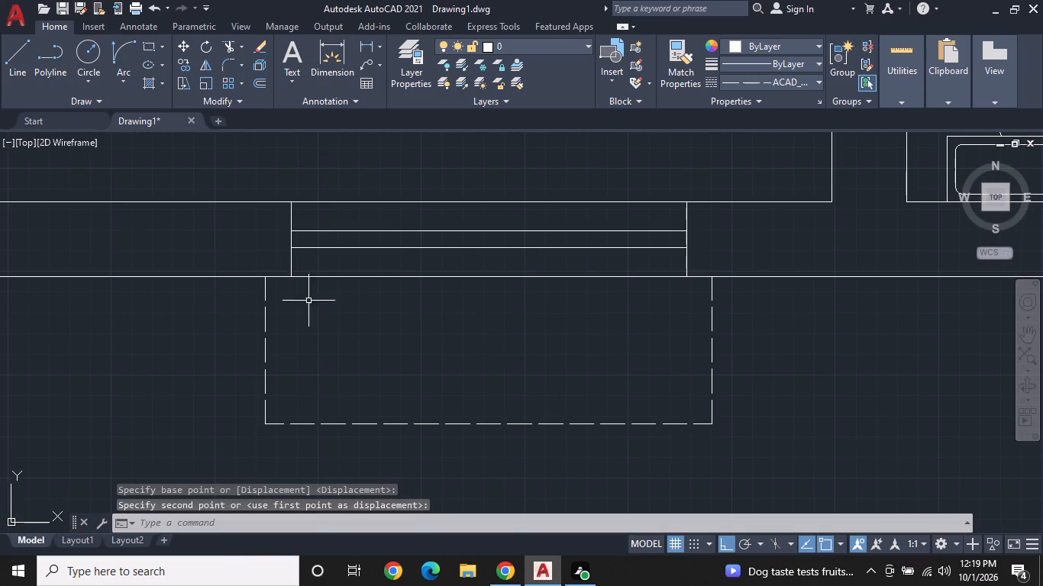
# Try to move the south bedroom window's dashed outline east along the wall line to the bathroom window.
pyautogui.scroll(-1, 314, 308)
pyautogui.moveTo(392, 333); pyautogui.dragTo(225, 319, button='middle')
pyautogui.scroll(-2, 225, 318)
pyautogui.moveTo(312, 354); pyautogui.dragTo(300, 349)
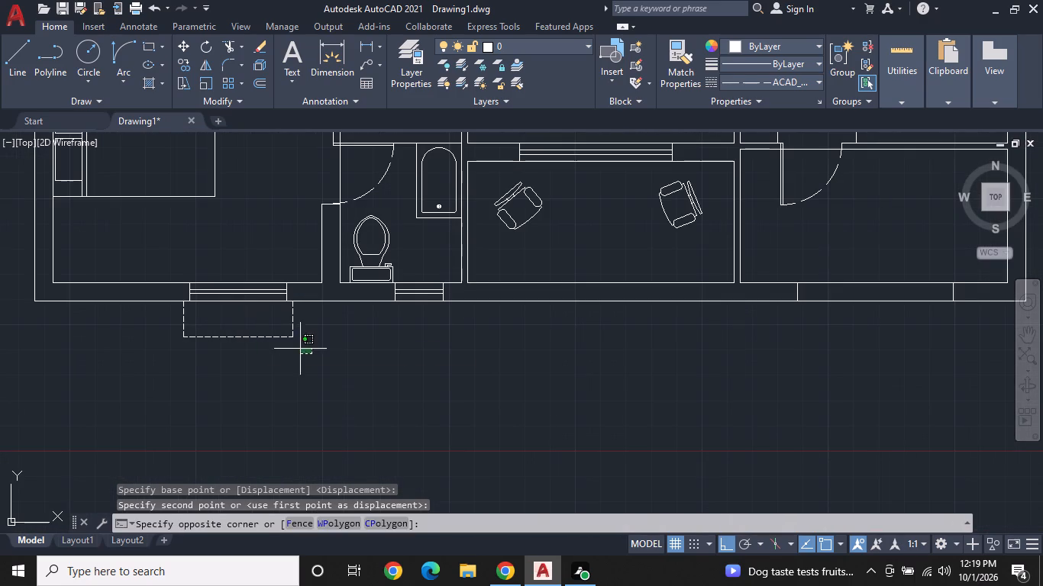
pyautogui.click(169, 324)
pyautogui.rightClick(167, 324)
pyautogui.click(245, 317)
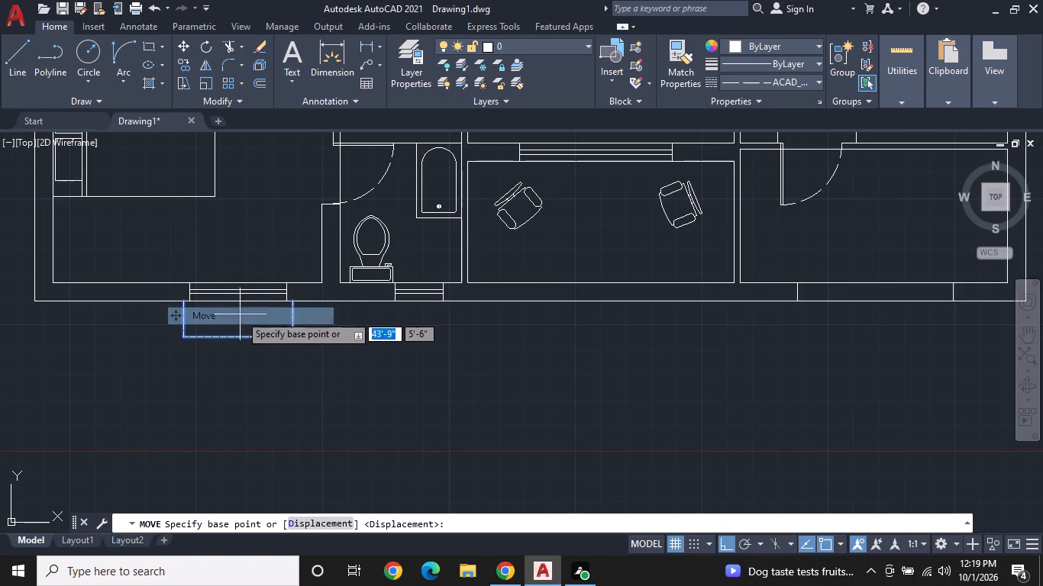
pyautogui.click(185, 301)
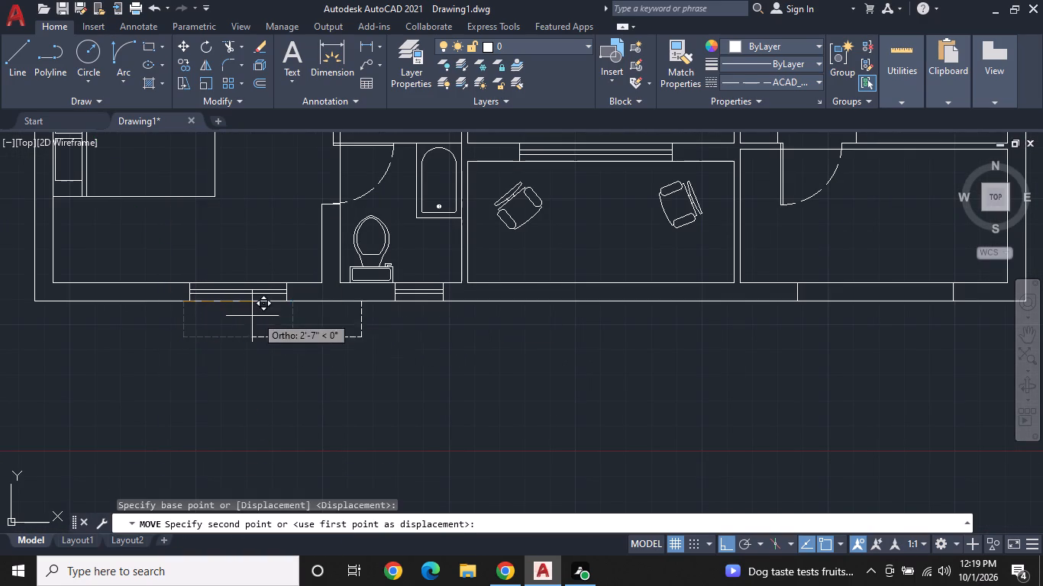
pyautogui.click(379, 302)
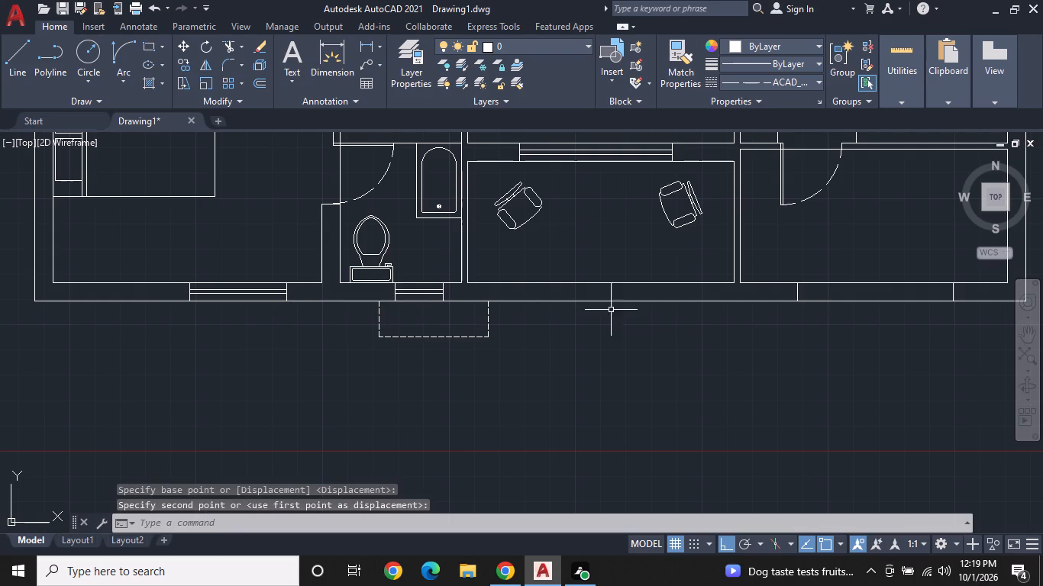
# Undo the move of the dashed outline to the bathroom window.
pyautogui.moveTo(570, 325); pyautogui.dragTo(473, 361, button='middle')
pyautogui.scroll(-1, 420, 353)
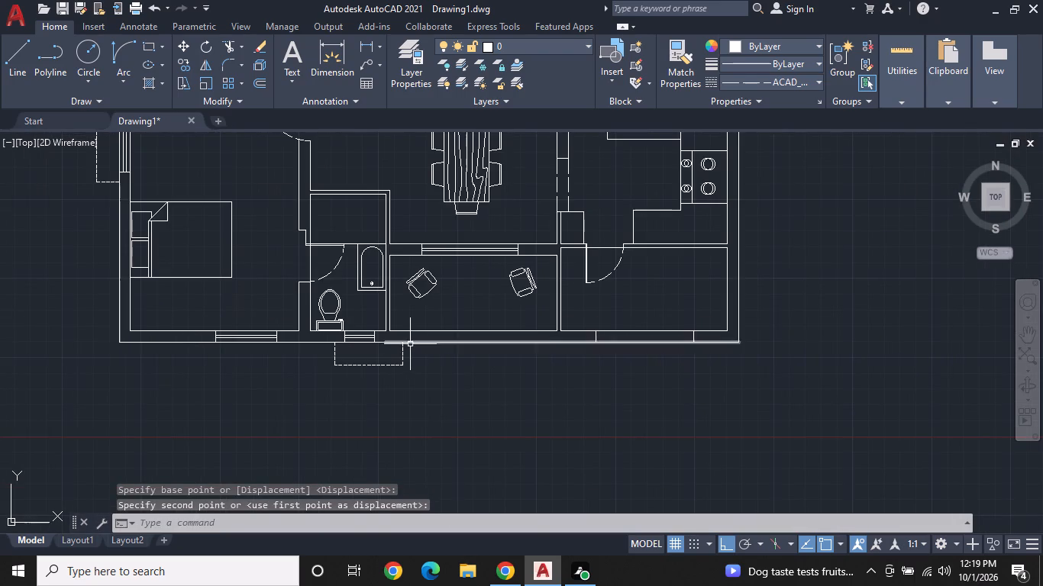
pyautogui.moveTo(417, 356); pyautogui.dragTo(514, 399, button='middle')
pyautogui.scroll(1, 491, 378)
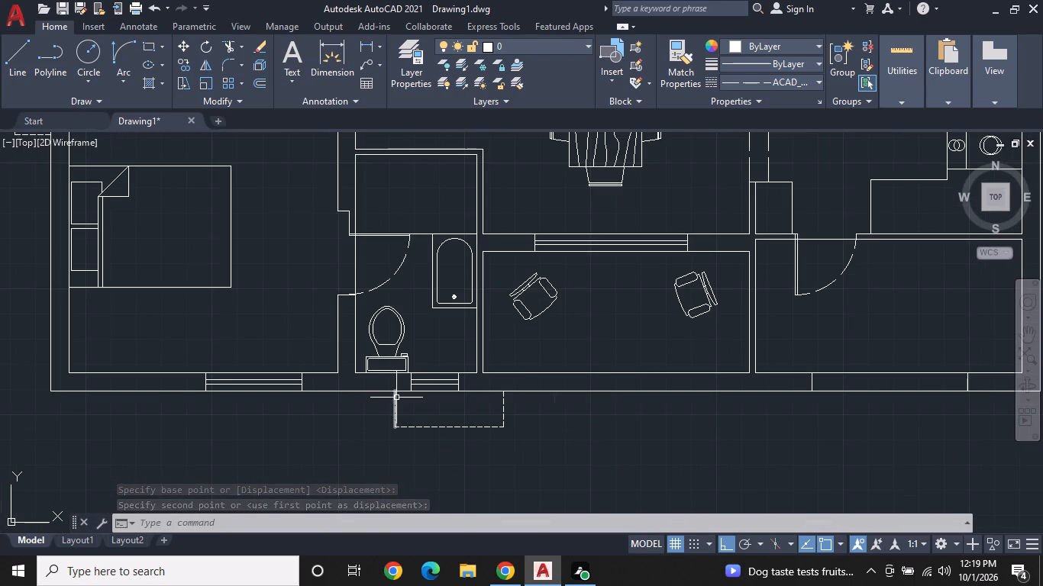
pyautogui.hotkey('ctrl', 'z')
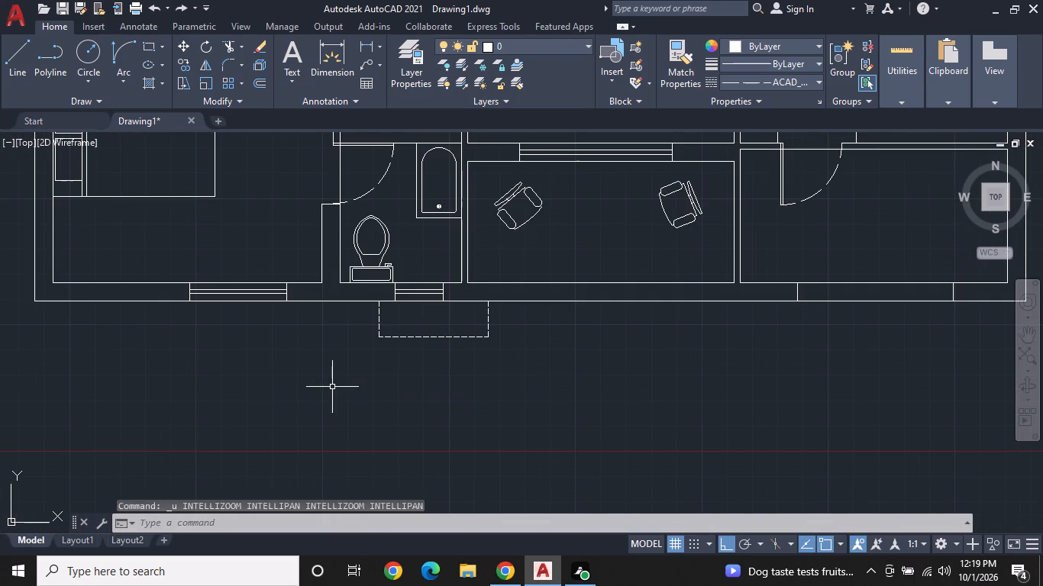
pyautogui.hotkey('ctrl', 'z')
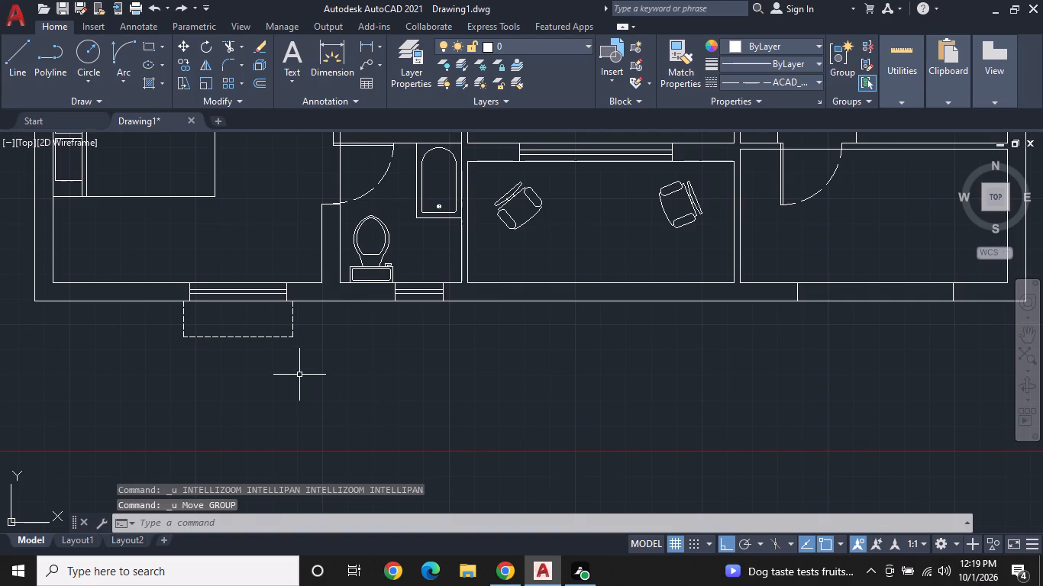
# Copy the south bedroom window's dashed outline about 7'-4" east to the bathroom window, and again into open space beyond the east wall.
pyautogui.click(308, 360)
pyautogui.click(165, 313)
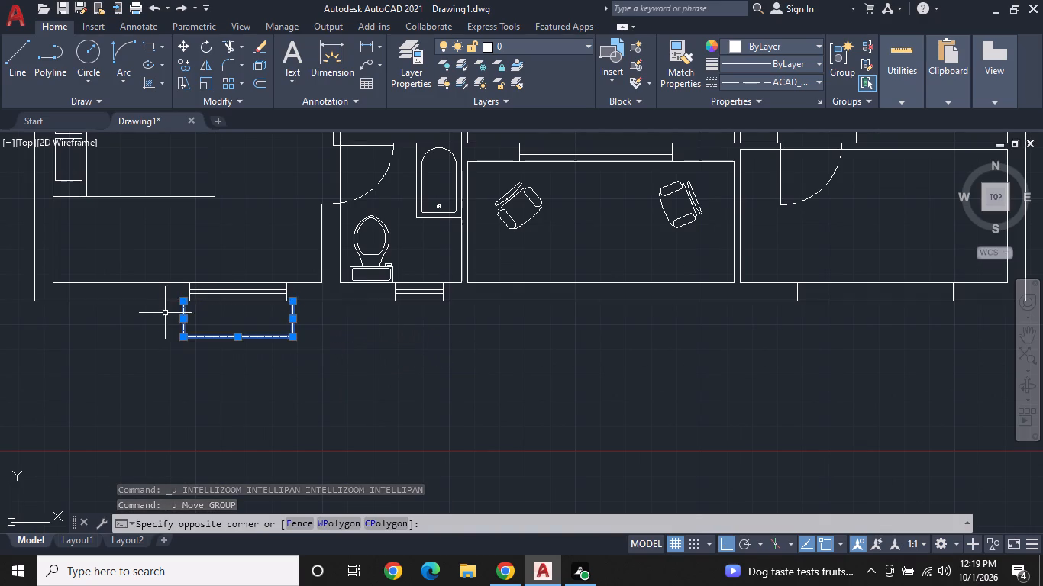
pyautogui.rightClick(165, 313)
pyautogui.click(228, 336)
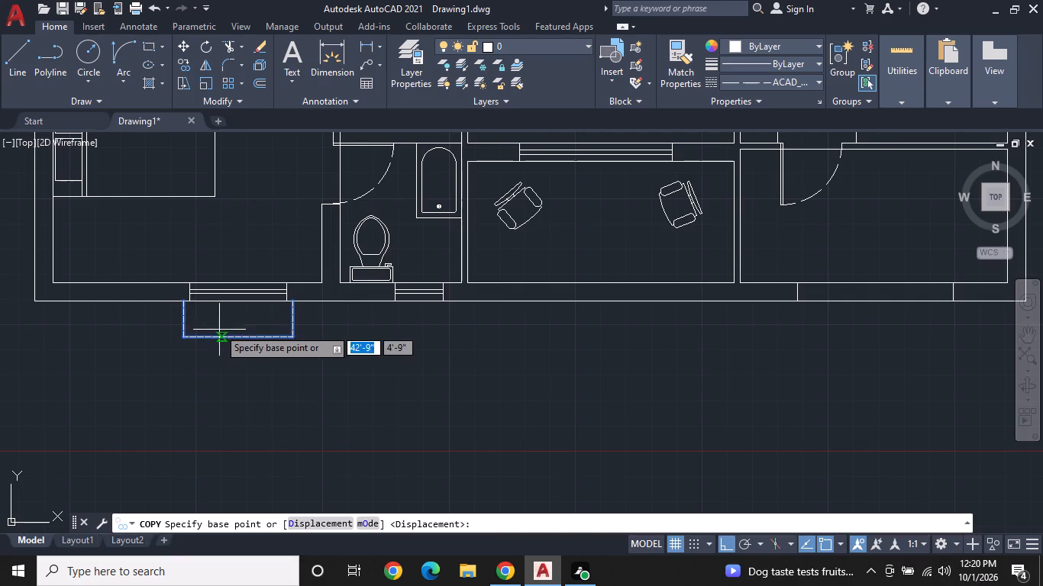
pyautogui.click(186, 300)
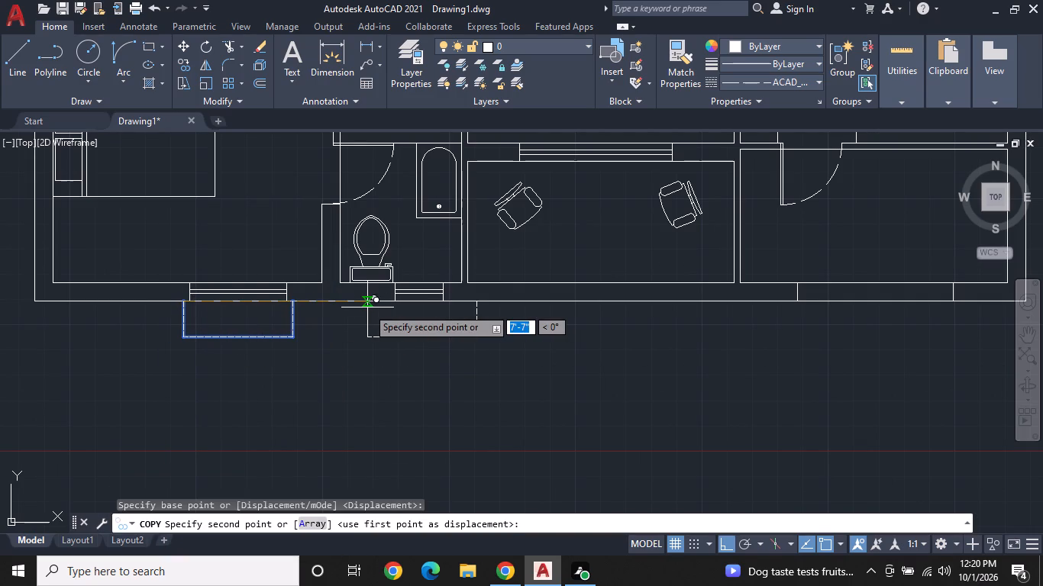
pyautogui.click(361, 302)
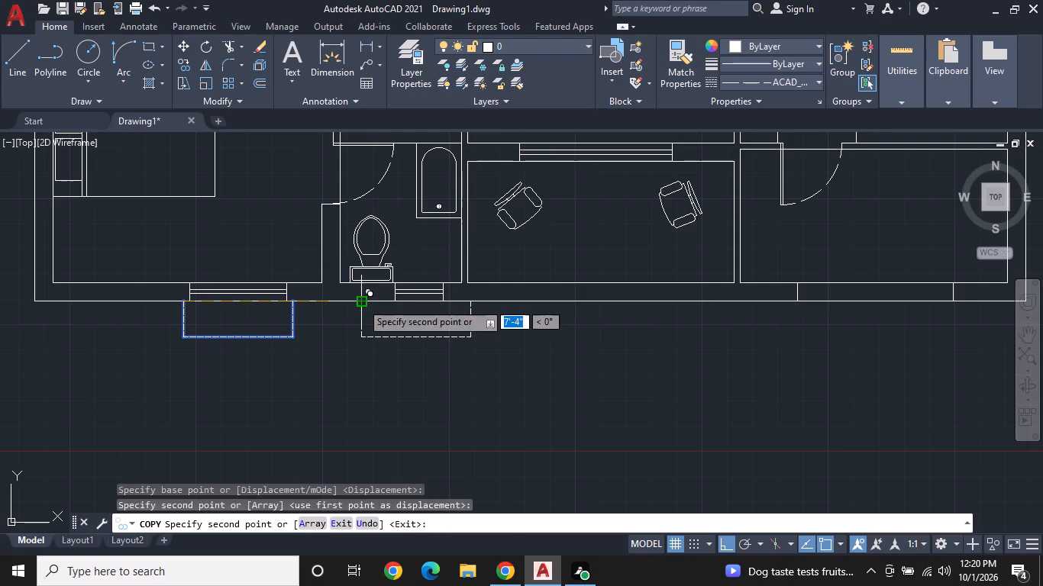
pyautogui.scroll(-2, 738, 388)
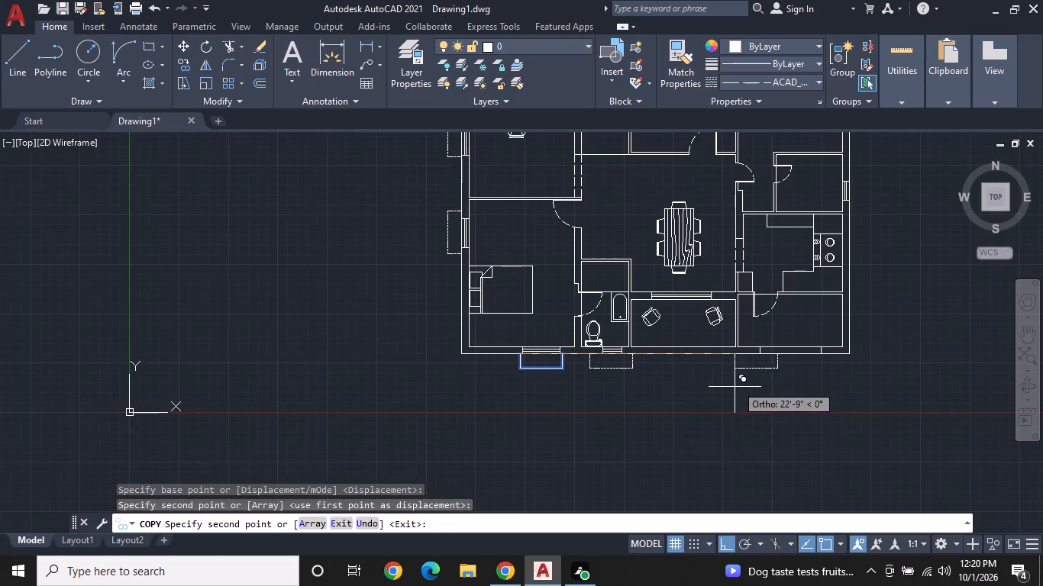
pyautogui.moveTo(731, 389); pyautogui.dragTo(494, 426, button='middle')
pyautogui.click(697, 338)
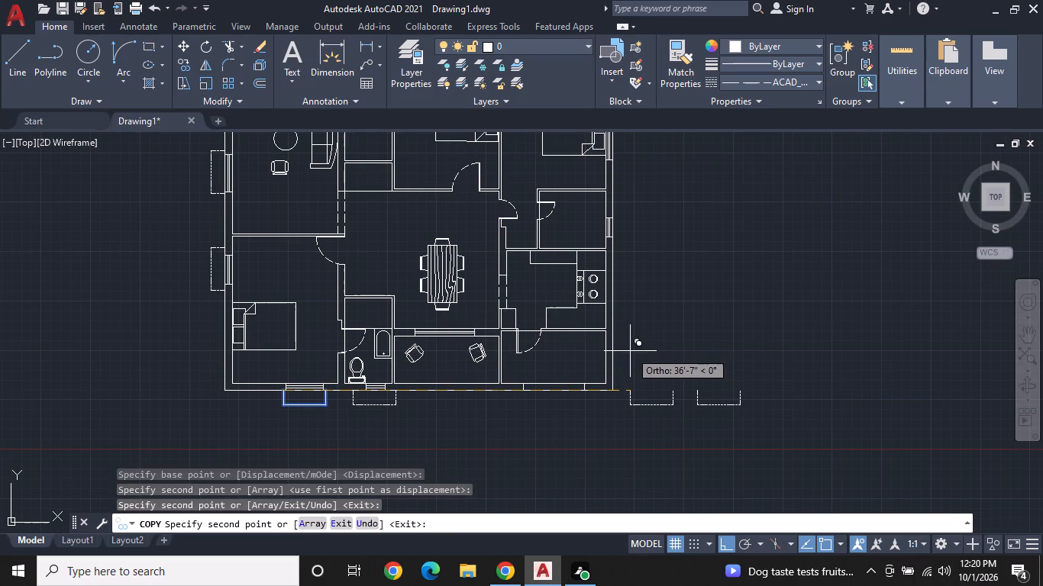
pyautogui.rightClick(630, 351)
pyautogui.click(701, 170)
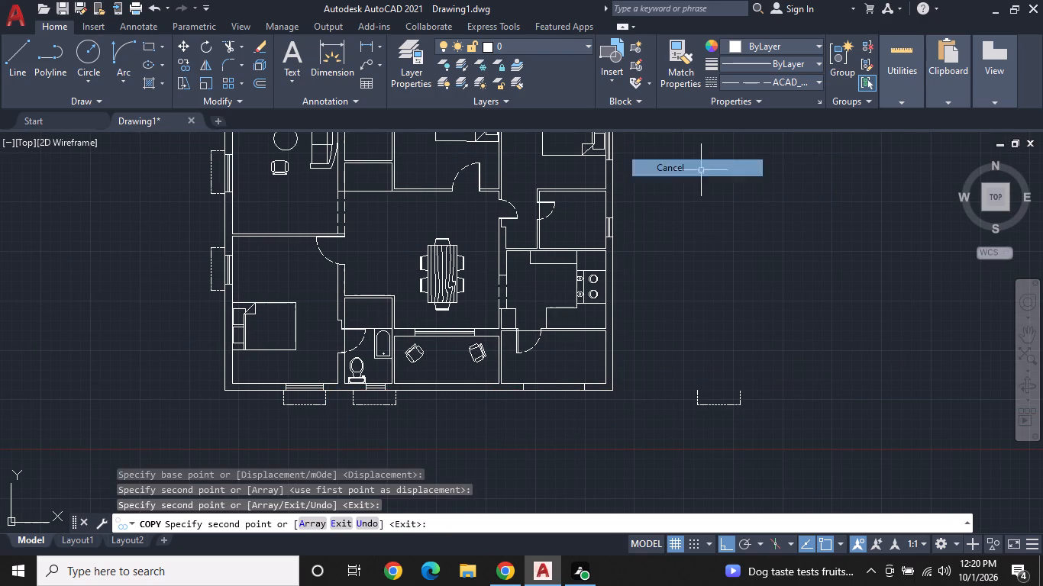
# Scale down the bathroom window's dashed outline from its upper west open end, picking a scale distance of about 1'-11".
pyautogui.scroll(2, 328, 386)
pyautogui.moveTo(352, 410); pyautogui.dragTo(348, 405, button='middle')
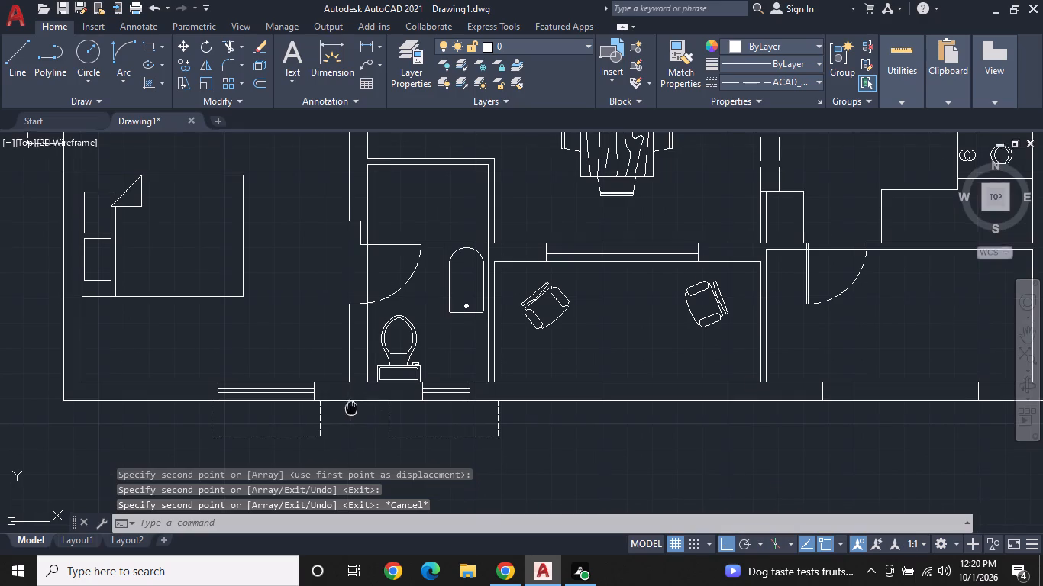
pyautogui.moveTo(348, 405); pyautogui.dragTo(281, 340, button='middle')
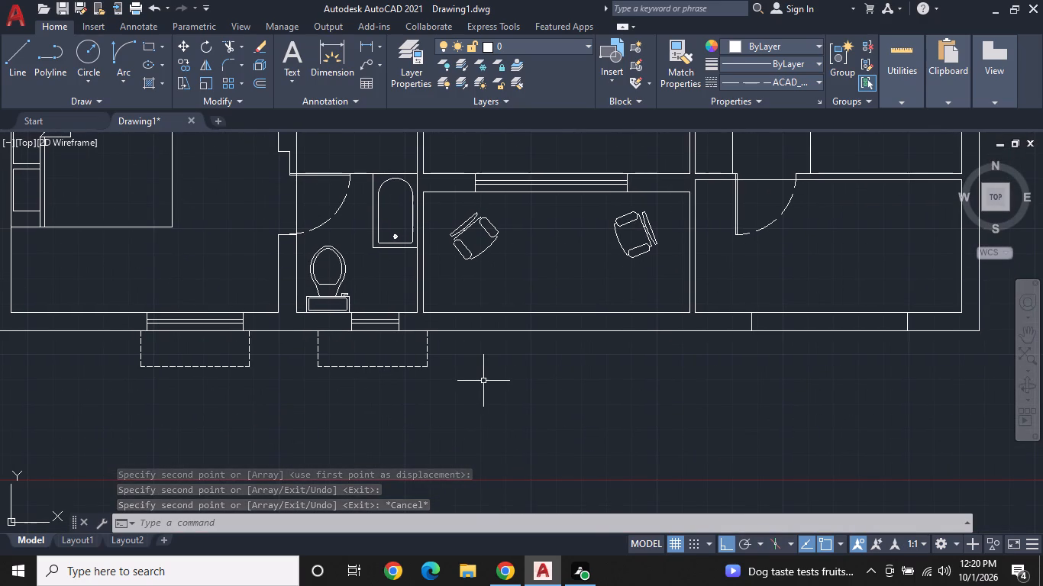
pyautogui.click(457, 376)
pyautogui.click(286, 348)
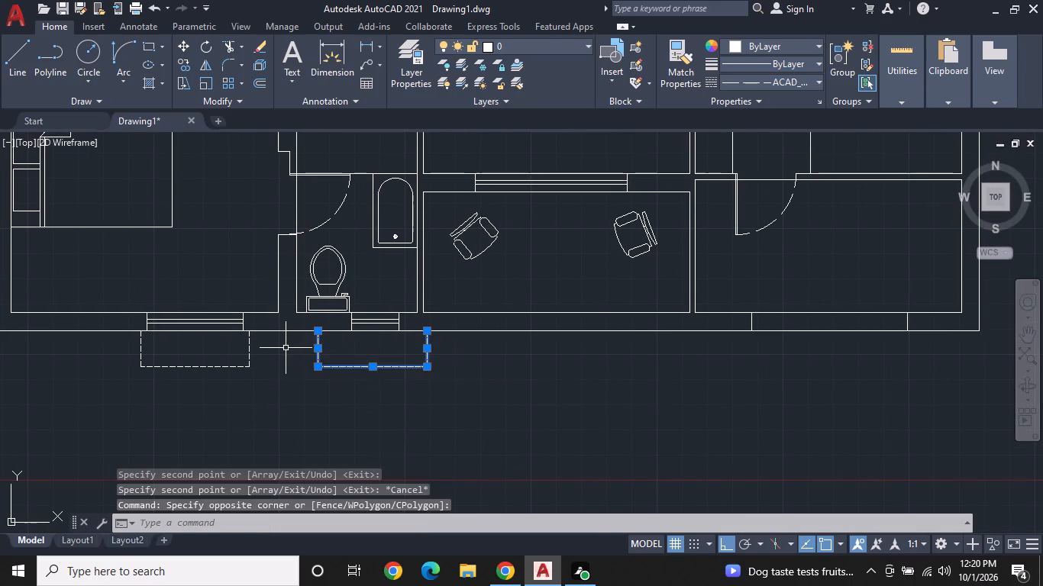
pyautogui.rightClick(286, 348)
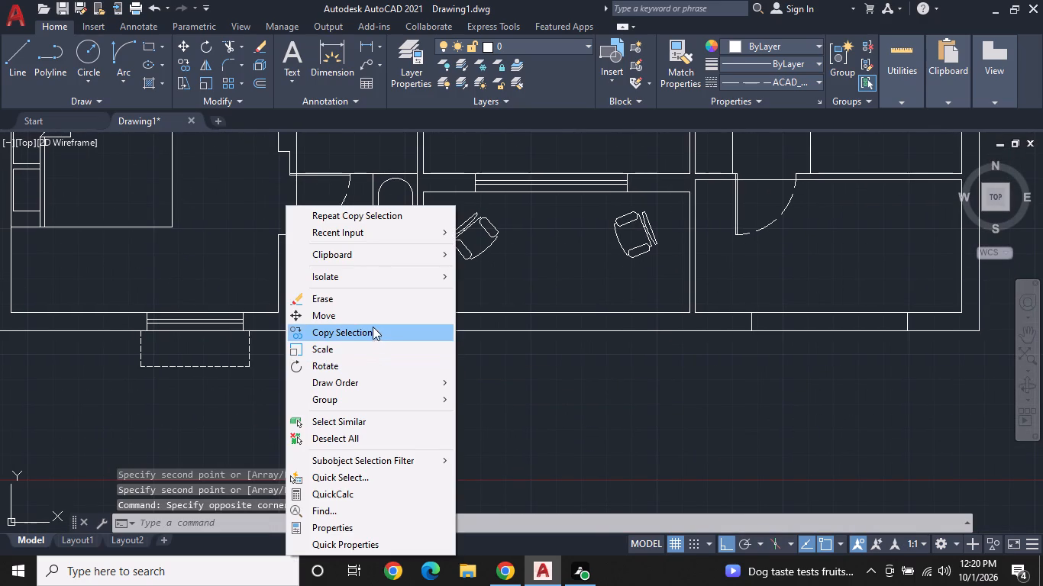
pyautogui.click(356, 354)
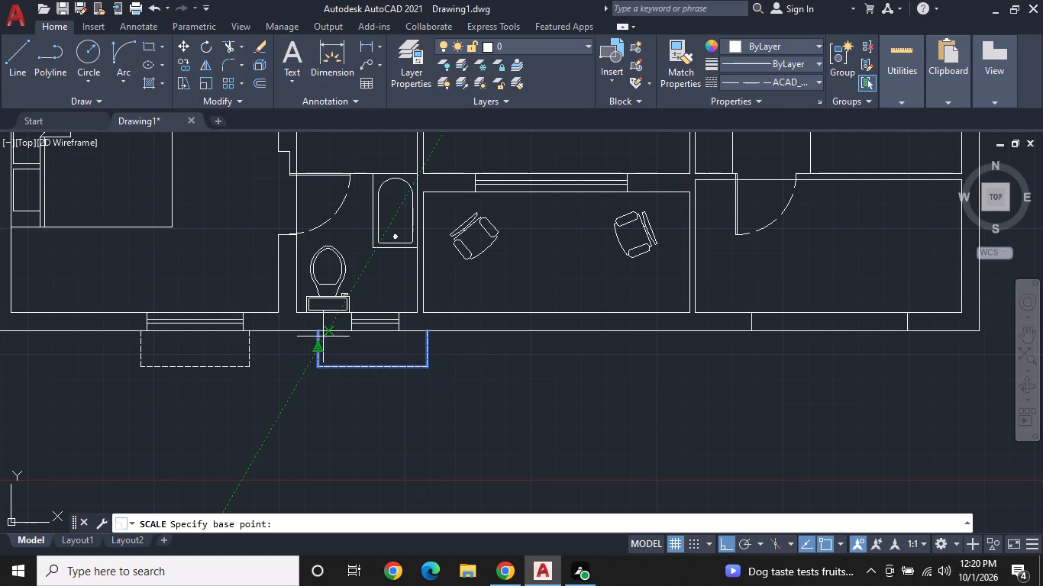
pyautogui.click(319, 330)
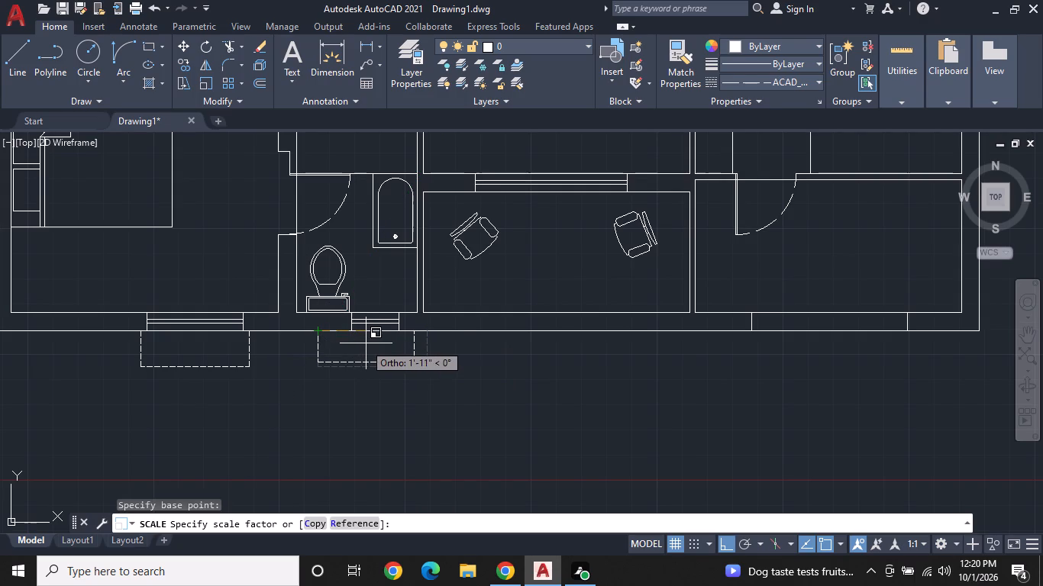
pyautogui.click(366, 343)
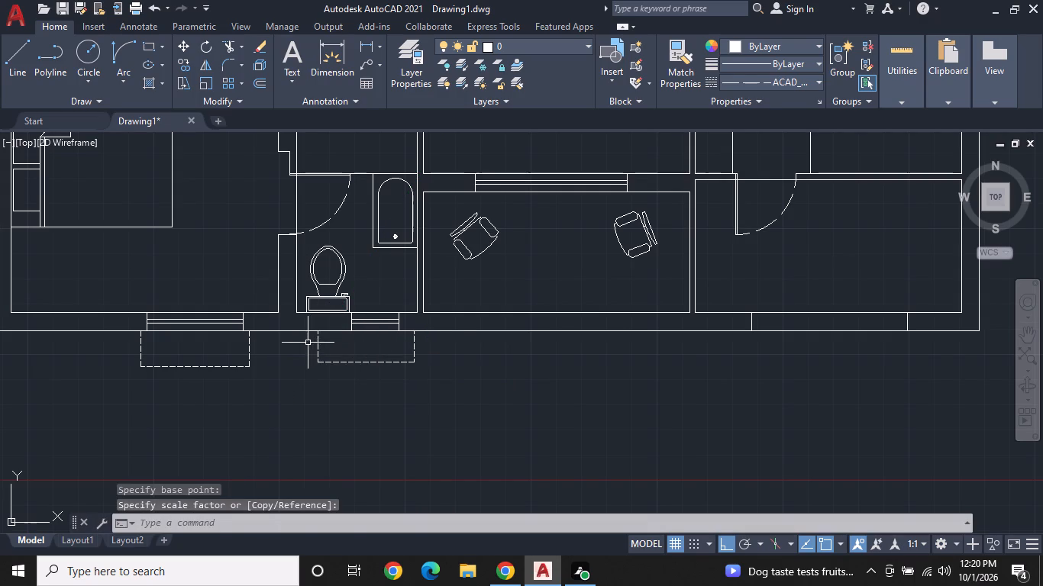
# Move the scaled outline about 5" east along the south wall line to centre it on the bathroom window.
pyautogui.click(308, 343)
pyautogui.click(437, 369)
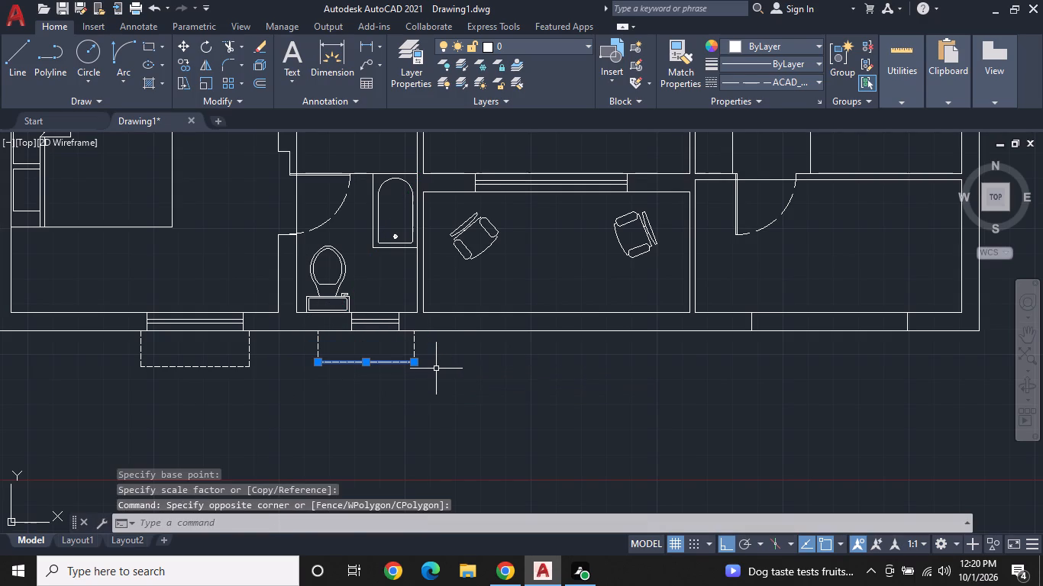
pyautogui.click(432, 366)
pyautogui.click(295, 343)
pyautogui.rightClick(293, 343)
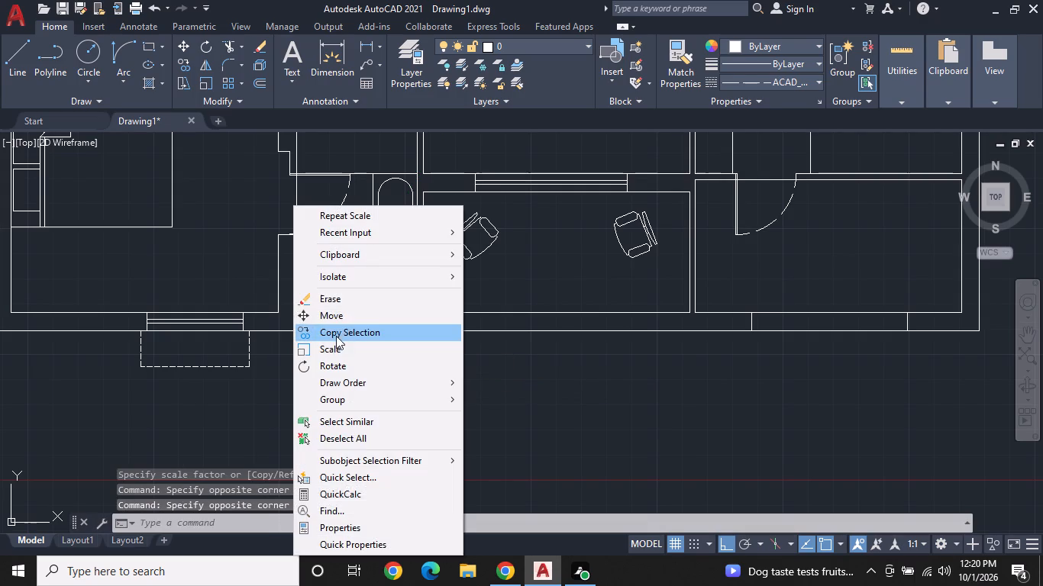
pyautogui.click(350, 320)
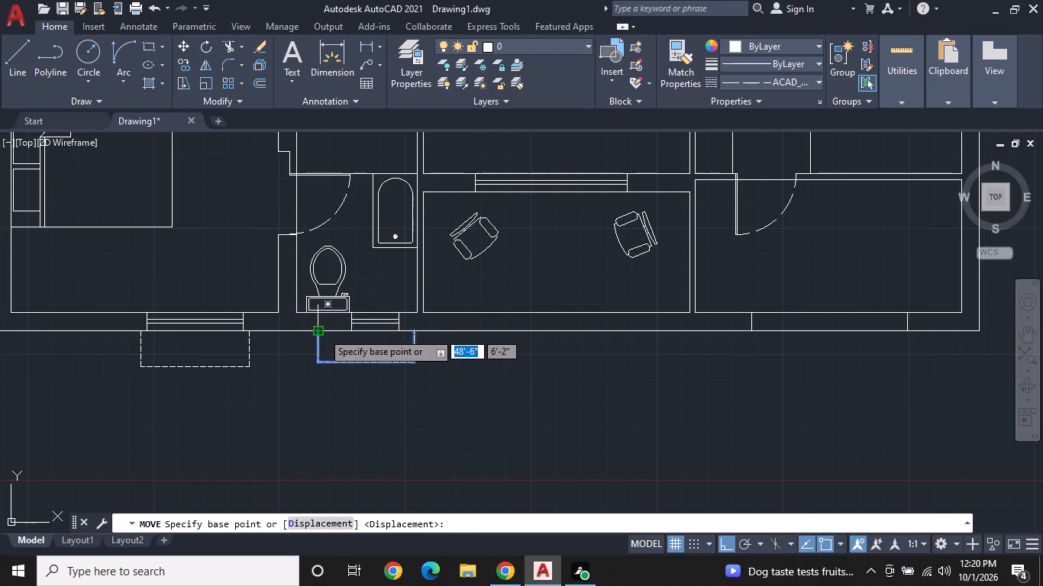
pyautogui.click(322, 332)
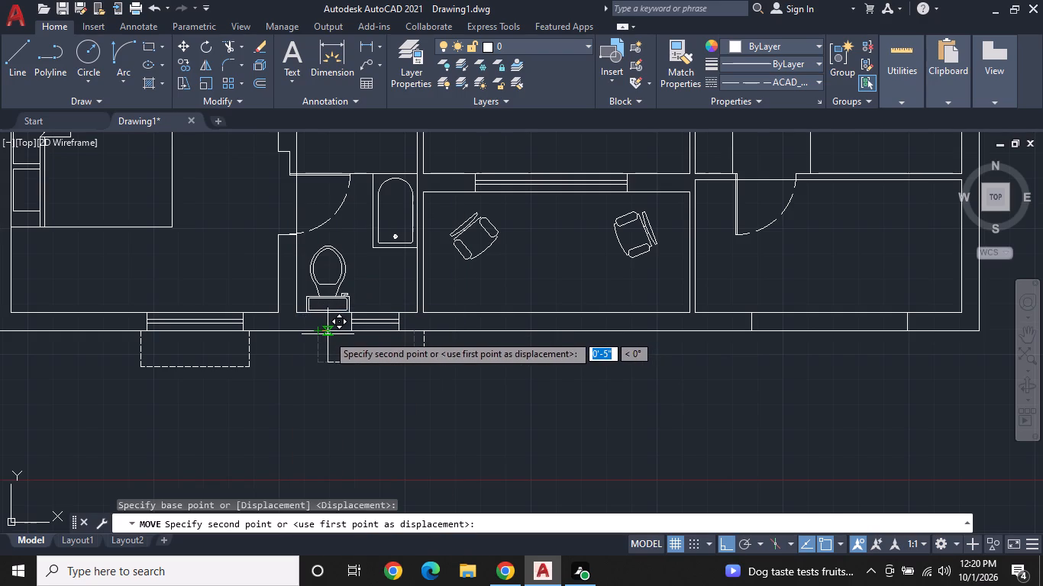
pyautogui.click(329, 334)
# Rotate the spare dashed outline beyond the east wall 90° counterclockwise about its upper east open end.
pyautogui.moveTo(554, 374); pyautogui.dragTo(395, 380, button='middle')
pyautogui.scroll(-1, 389, 380)
pyautogui.moveTo(502, 325); pyautogui.dragTo(259, 402, button='middle')
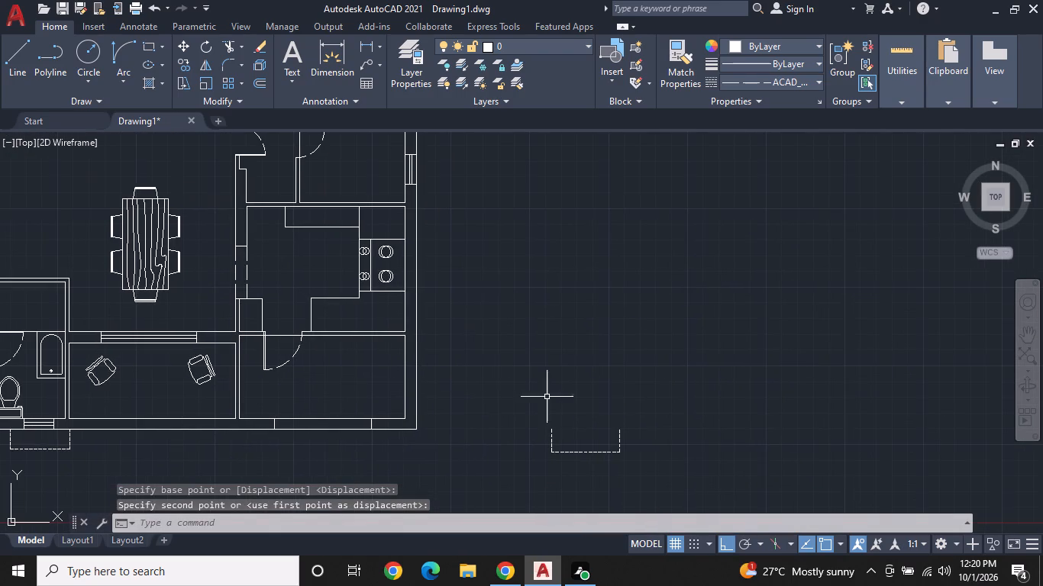
pyautogui.click(646, 459)
pyautogui.click(504, 398)
pyautogui.rightClick(503, 398)
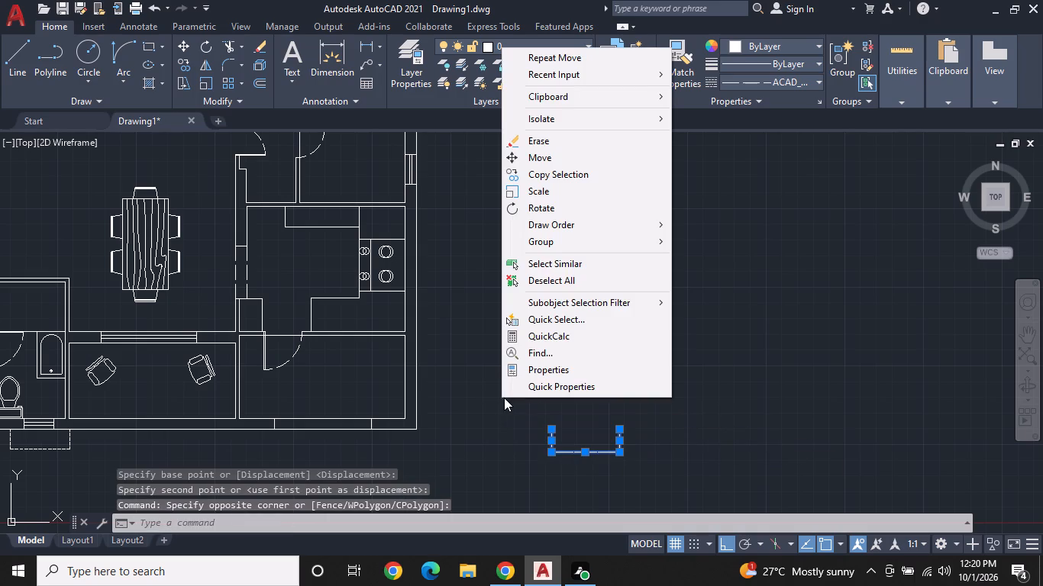
pyautogui.click(570, 208)
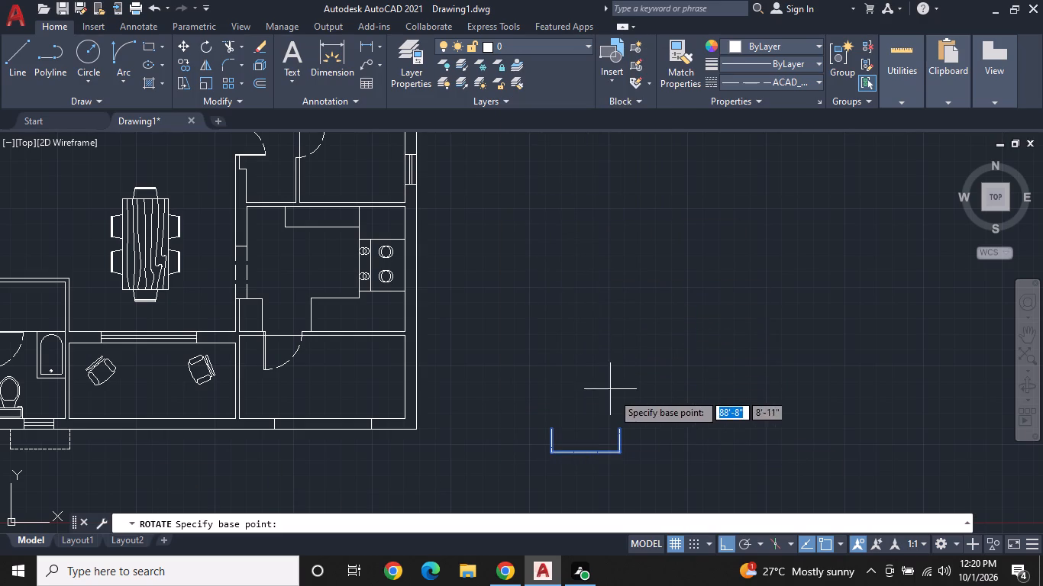
pyautogui.click(622, 426)
pyautogui.click(604, 371)
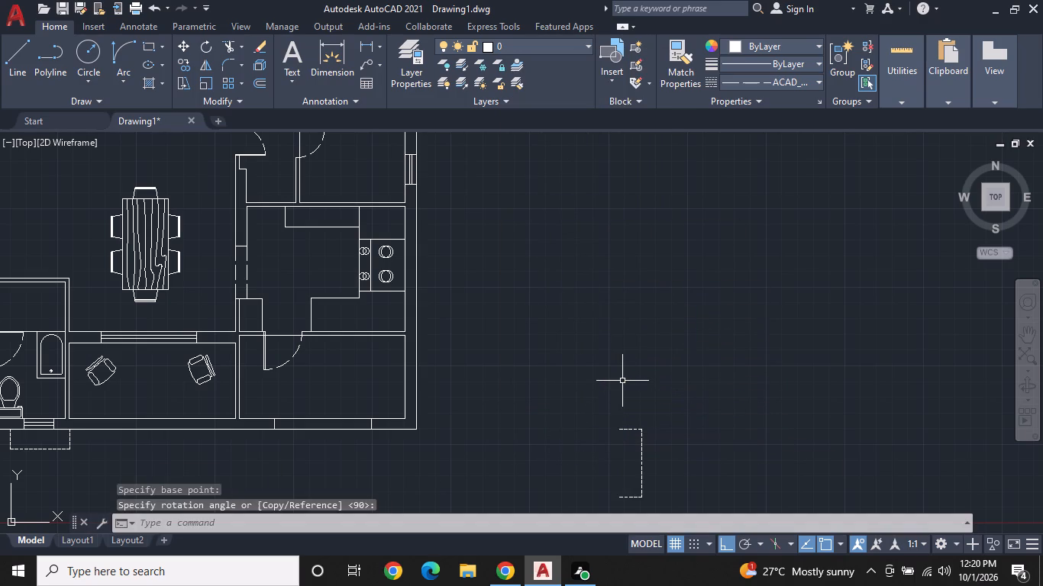
# Move the rotated outline by its upper open end onto the east exterior wall line, just north of the window above the kitchen.
pyautogui.moveTo(626, 387); pyautogui.dragTo(586, 362, button='middle')
pyautogui.moveTo(614, 483); pyautogui.dragTo(604, 468)
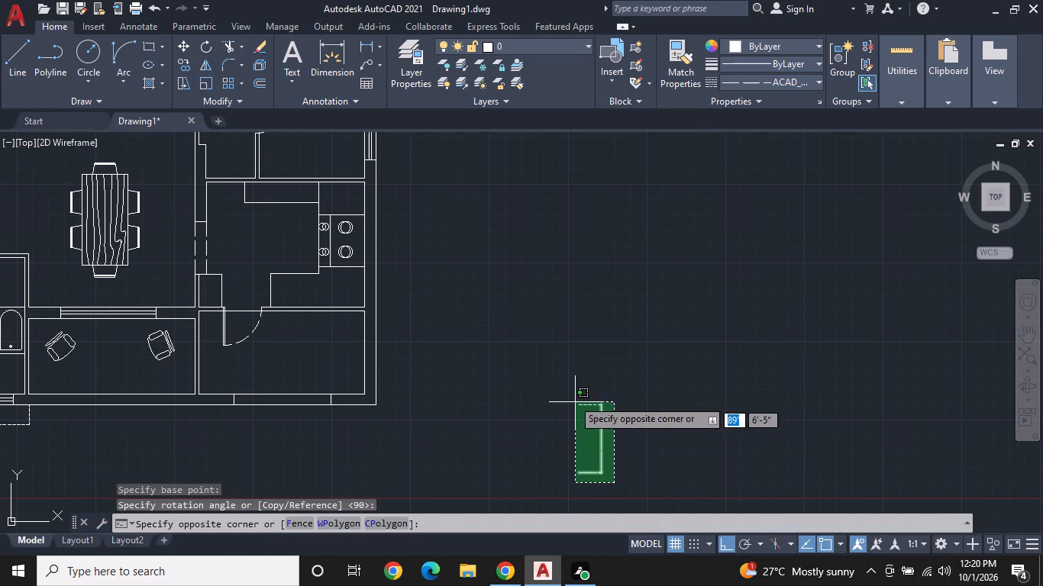
pyautogui.click(571, 391)
pyautogui.rightClick(571, 391)
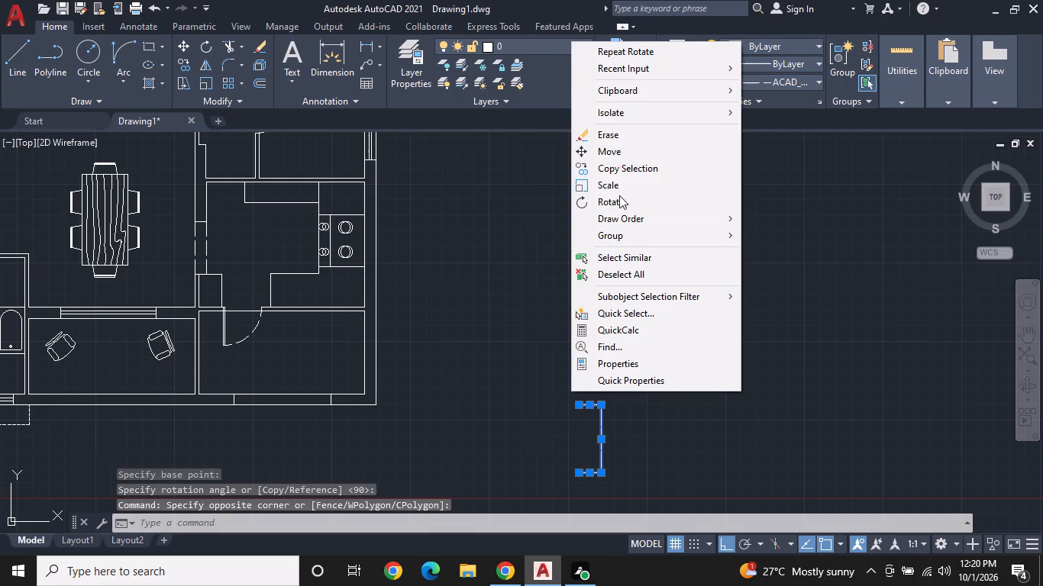
pyautogui.click(628, 153)
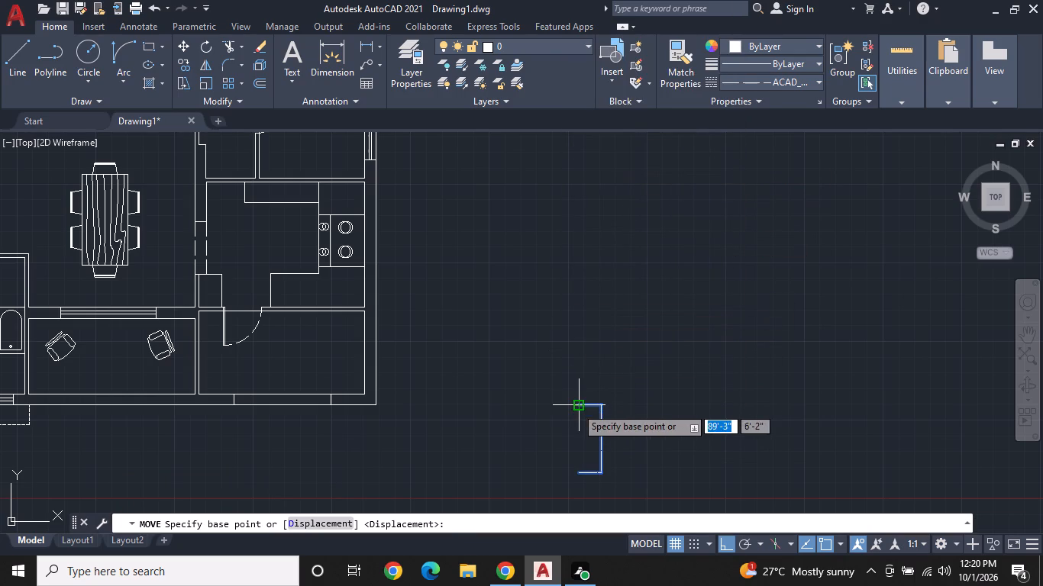
pyautogui.click(576, 407)
pyautogui.moveTo(428, 263); pyautogui.dragTo(443, 370, button='middle')
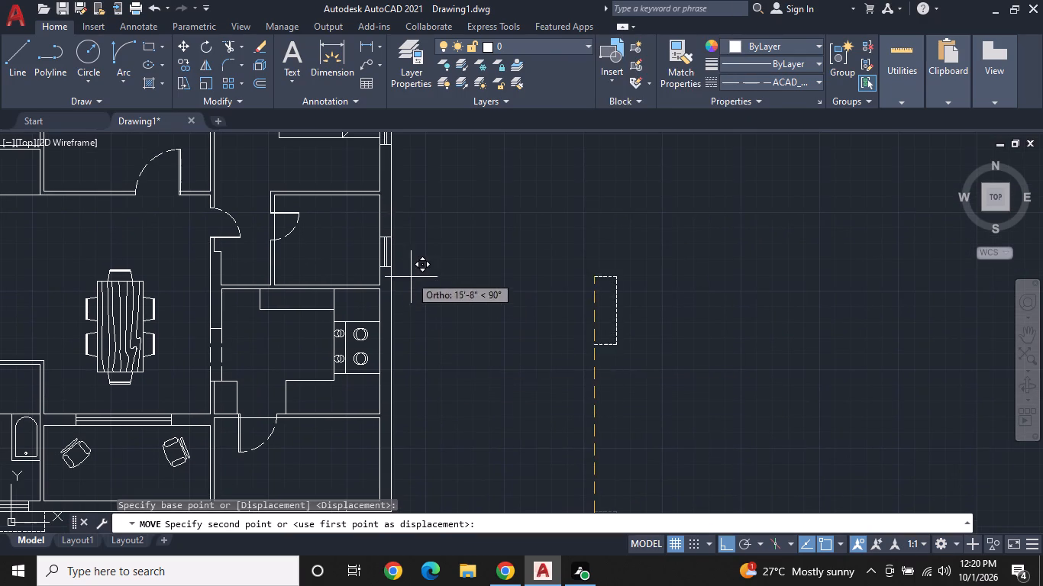
pyautogui.click(395, 224)
# Copy the east wall's dashed outline about 9' north along the wall line to the northeast bedroom window.
pyautogui.moveTo(430, 224); pyautogui.dragTo(421, 327, button='middle')
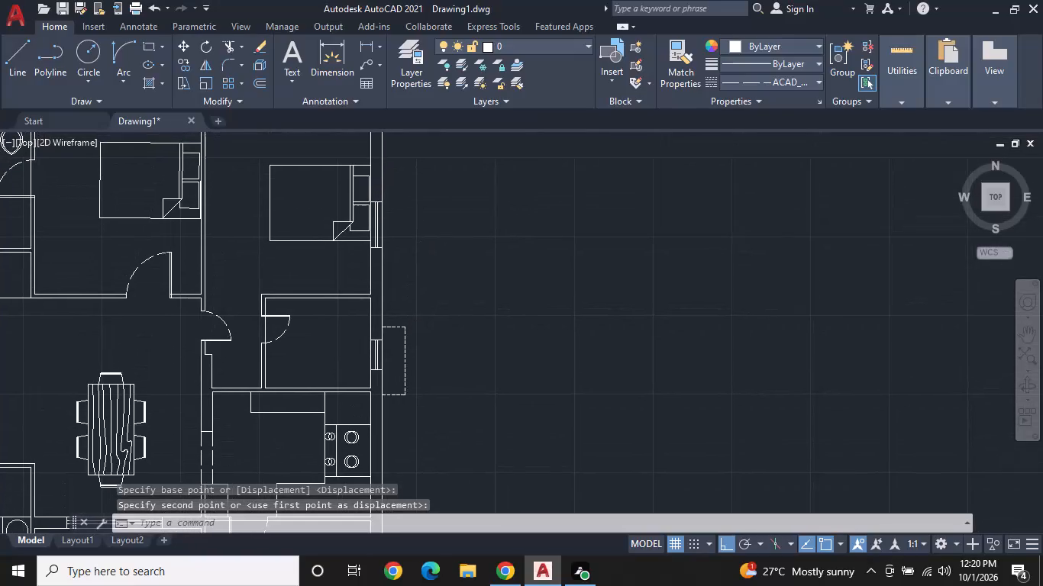
pyautogui.click(401, 322)
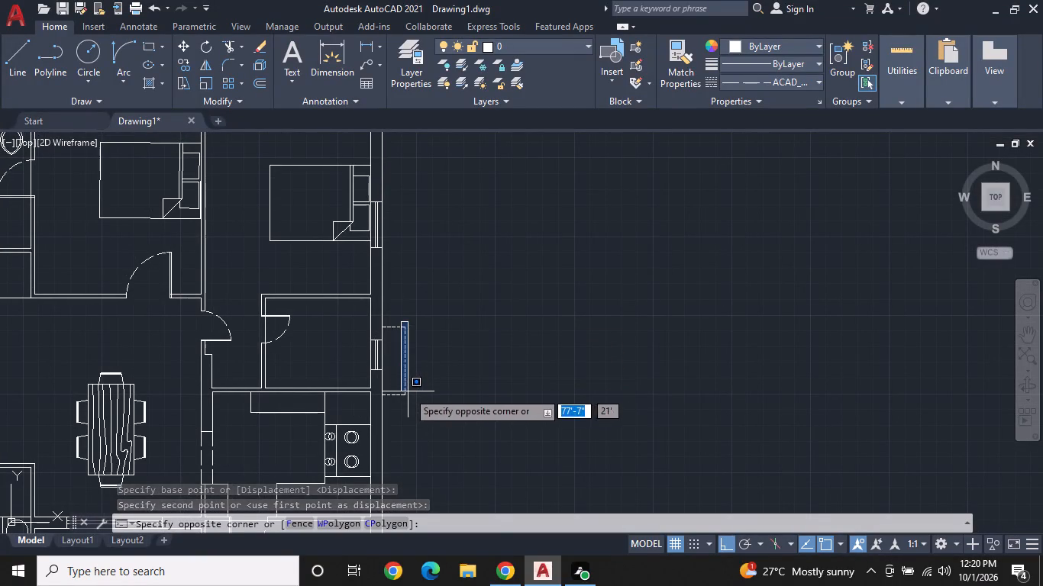
pyautogui.click(408, 391)
pyautogui.click(412, 406)
pyautogui.click(393, 315)
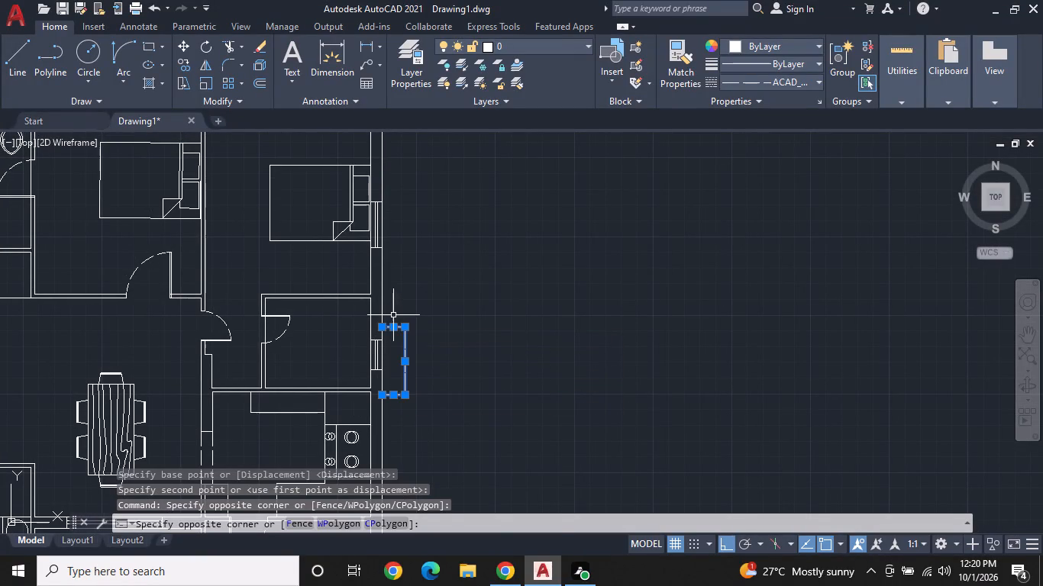
pyautogui.rightClick(393, 315)
pyautogui.click(453, 331)
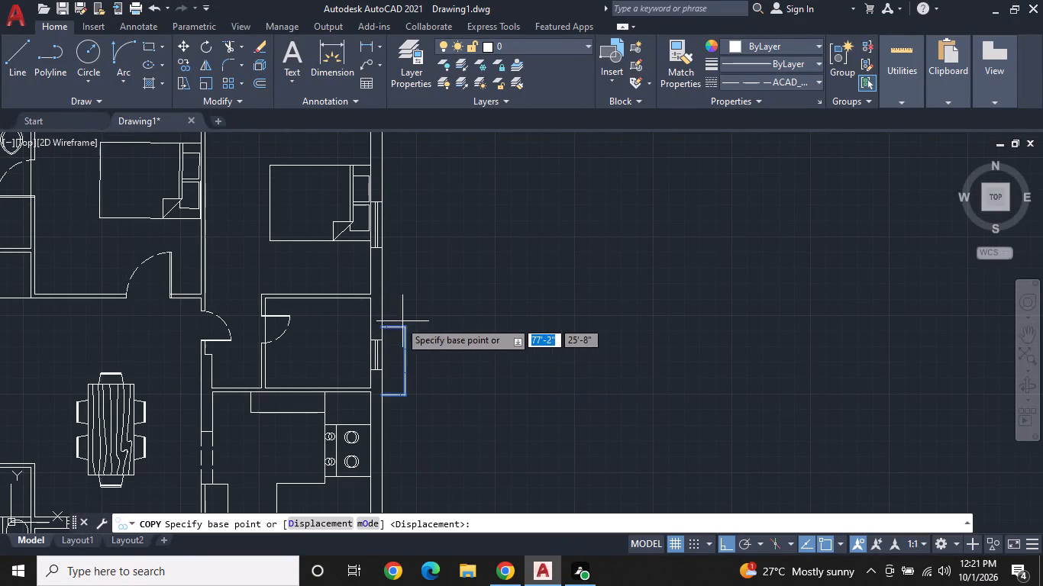
pyautogui.click(384, 330)
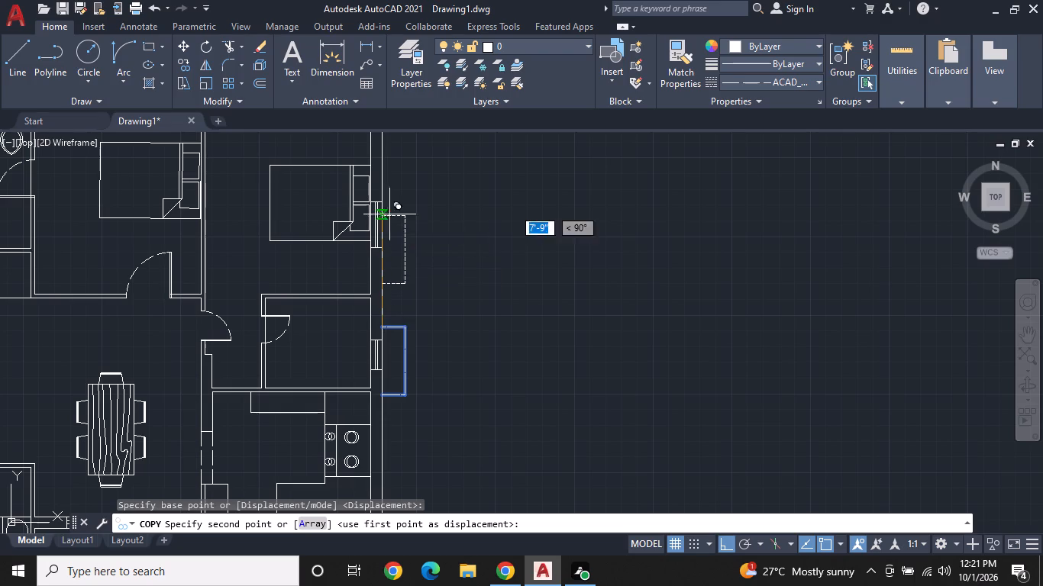
pyautogui.moveTo(381, 202); pyautogui.dragTo(353, 373, button='middle')
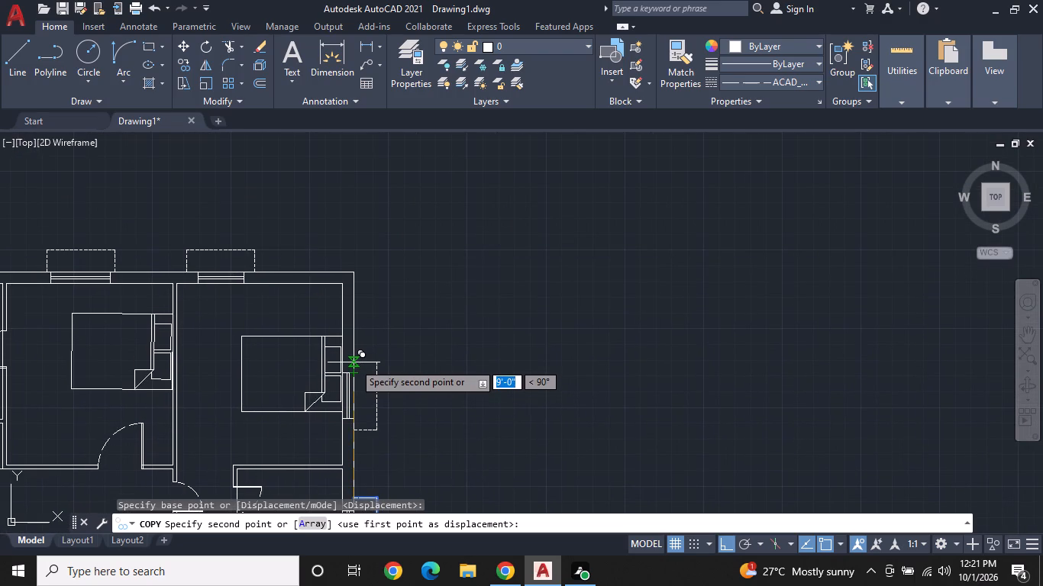
pyautogui.click(354, 361)
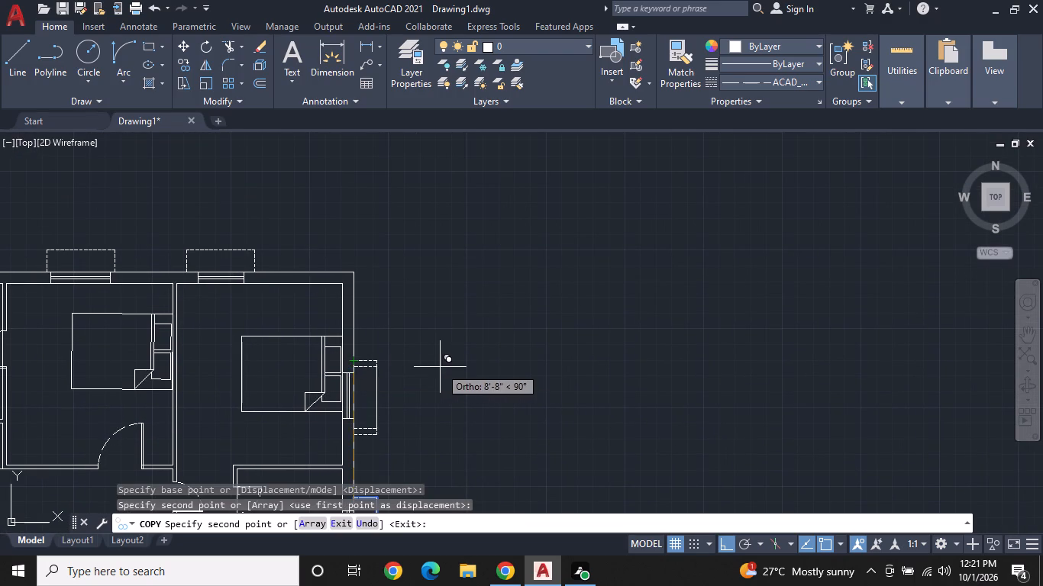
pyautogui.moveTo(440, 367); pyautogui.dragTo(457, 287, button='middle')
pyautogui.scroll(-1, 461, 266)
pyautogui.rightClick(461, 266)
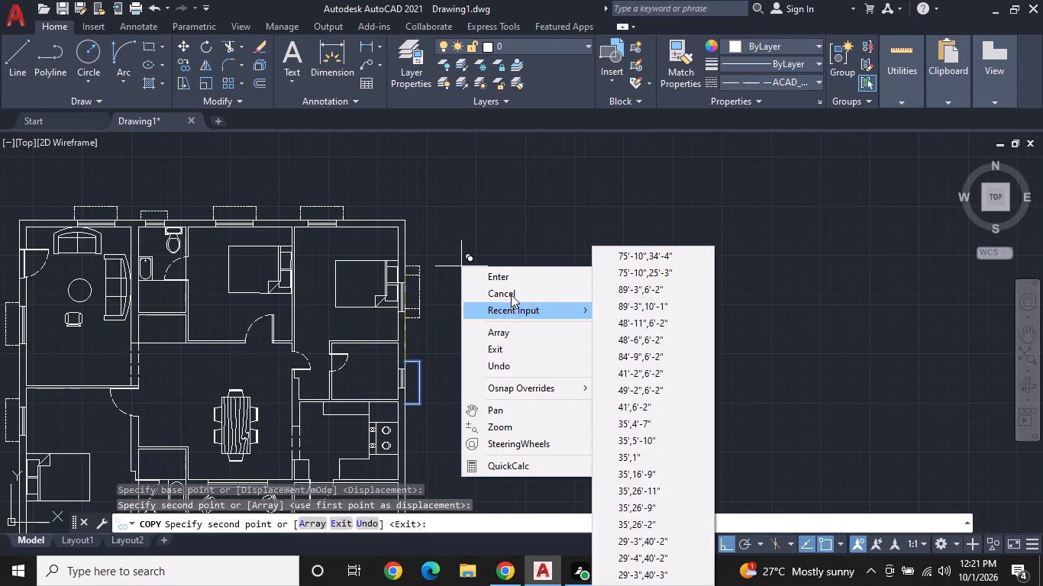
pyautogui.click(511, 295)
pyautogui.moveTo(472, 328); pyautogui.dragTo(492, 291, button='middle')
pyautogui.middleClick(492, 291)
pyautogui.scroll(1, 418, 335)
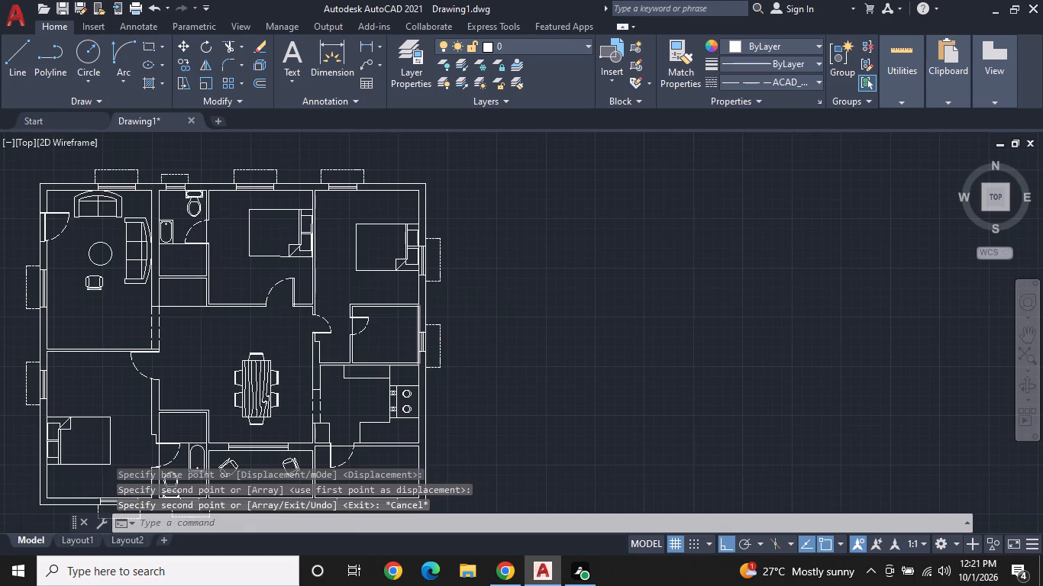
# Move the dashed outline outside the small room's window north of the kitchen 1'-0" north along the east exterior wall line.
pyautogui.scroll(1, 418, 335)
pyautogui.moveTo(469, 355); pyautogui.dragTo(411, 329, button='middle')
pyautogui.scroll(1, 411, 329)
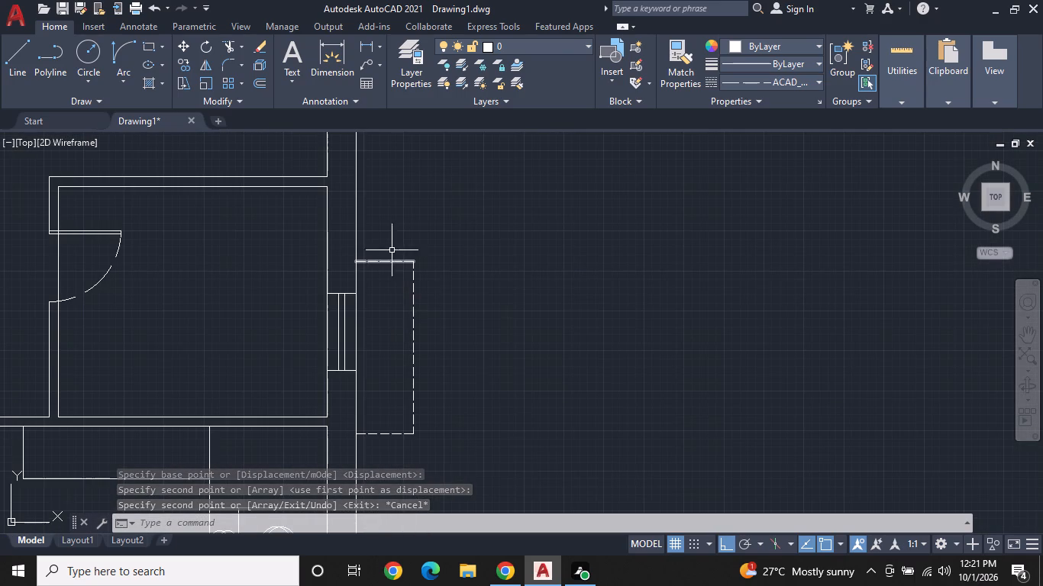
pyautogui.click(387, 244)
pyautogui.doubleClick(437, 456)
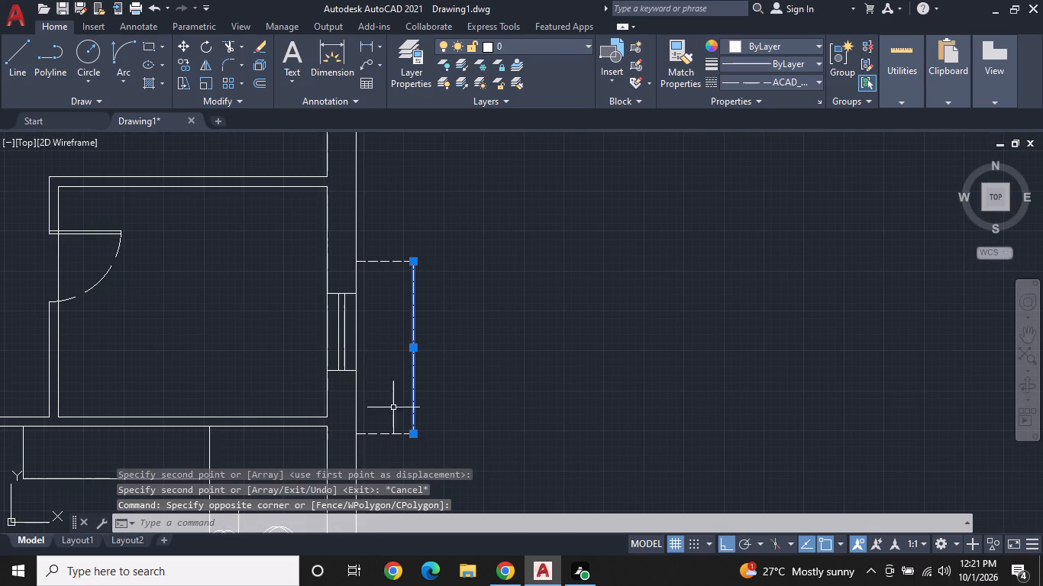
pyautogui.click(389, 256)
pyautogui.click(382, 290)
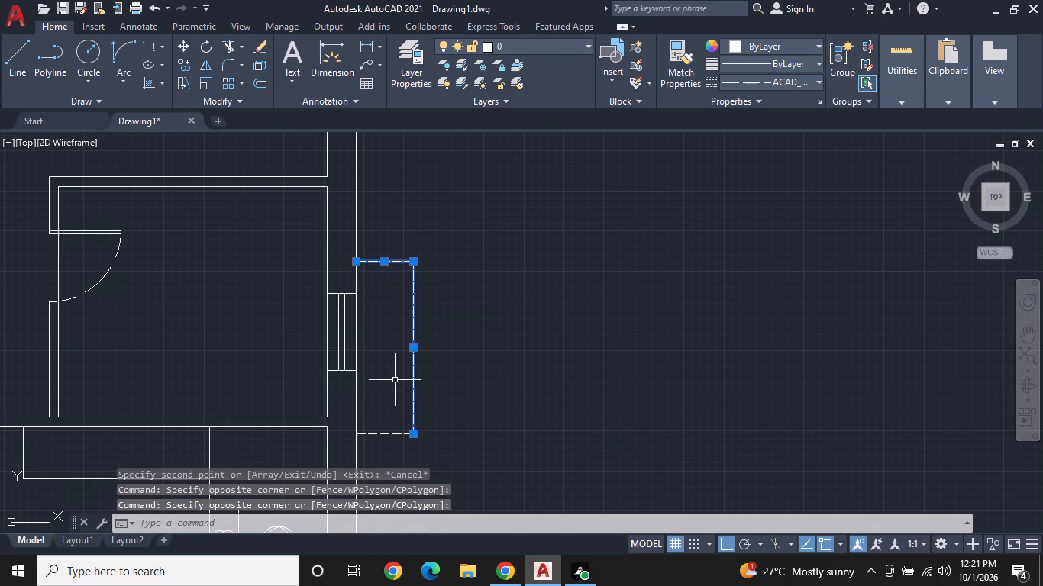
pyautogui.click(399, 433)
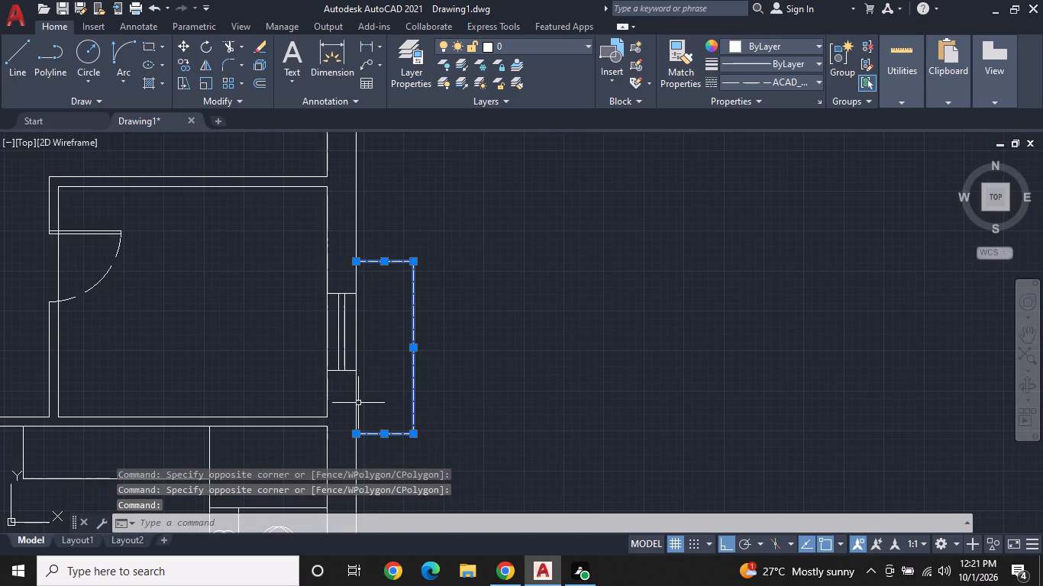
pyautogui.rightClick(357, 403)
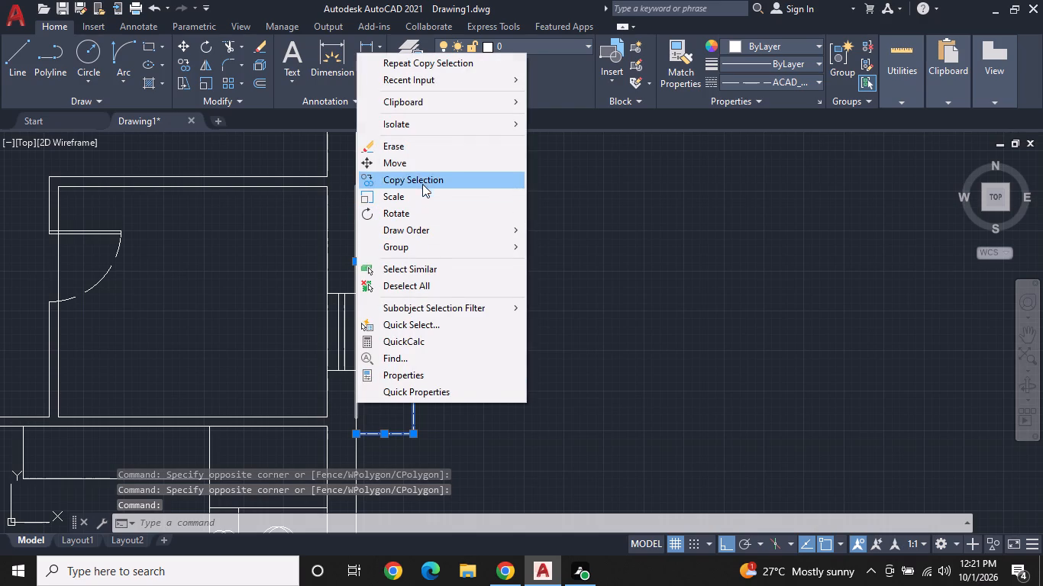
pyautogui.click(428, 162)
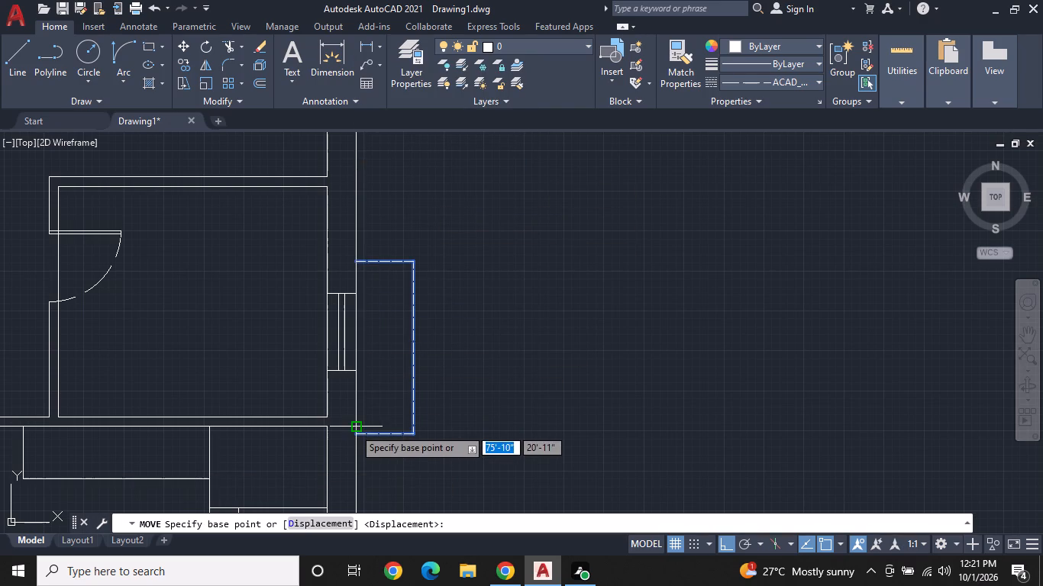
pyautogui.click(355, 436)
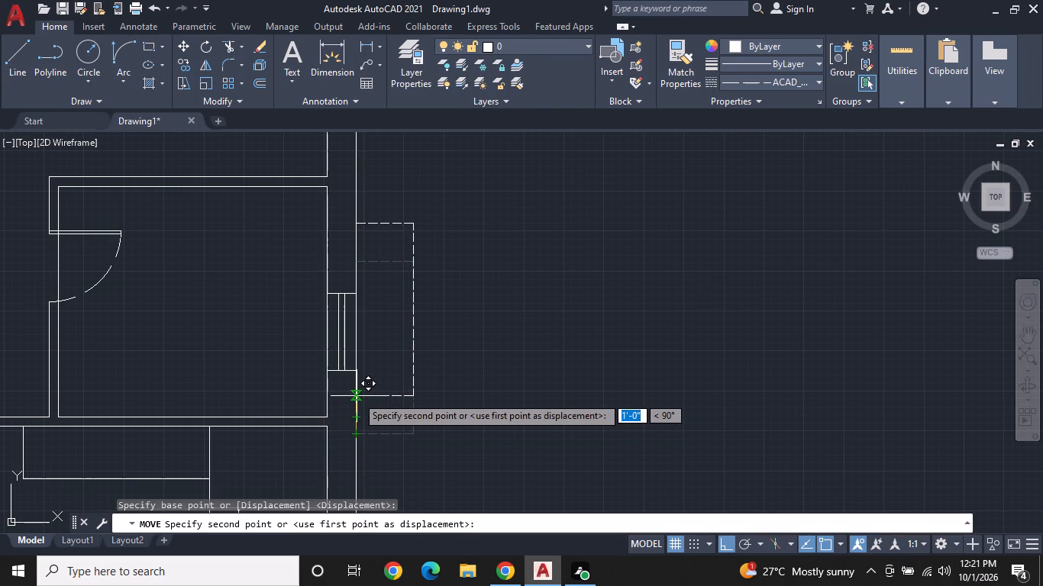
pyautogui.click(357, 395)
# Scale that dashed outline down about its south open end on the wall line to suit the small east window.
pyautogui.moveTo(411, 362); pyautogui.dragTo(413, 393, button='middle')
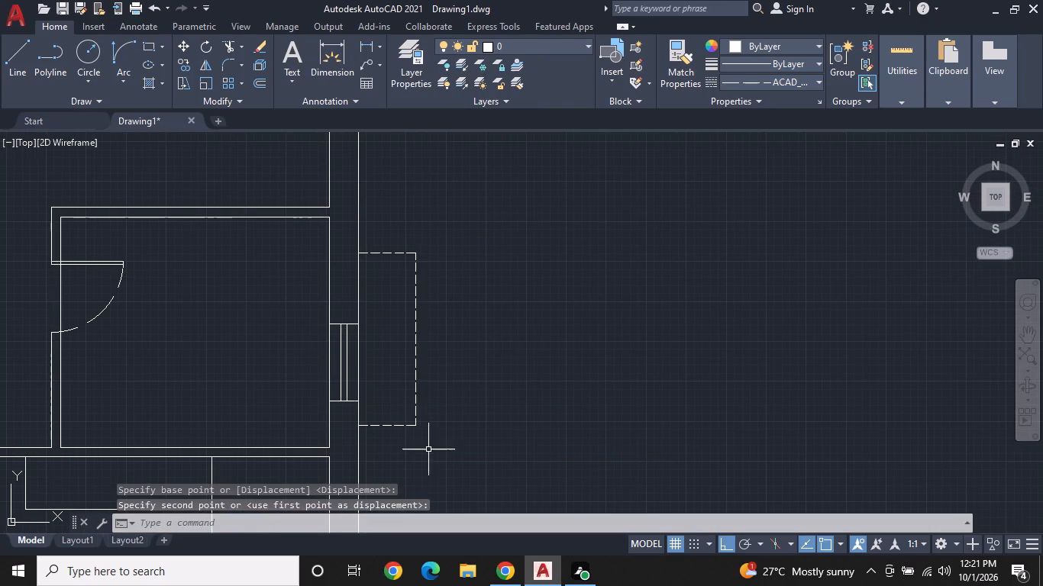
pyautogui.click(428, 449)
pyautogui.click(380, 233)
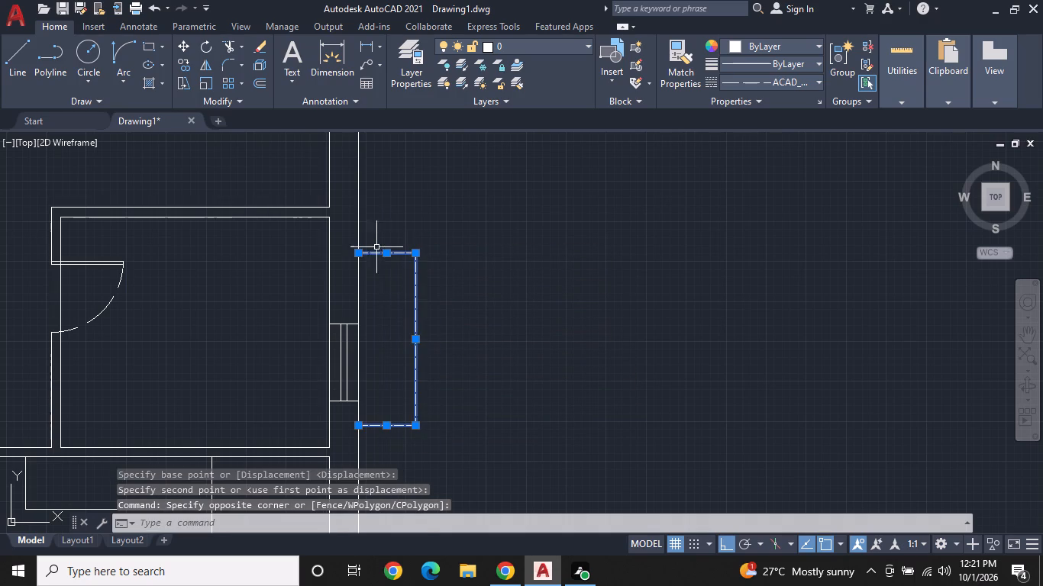
pyautogui.rightClick(387, 352)
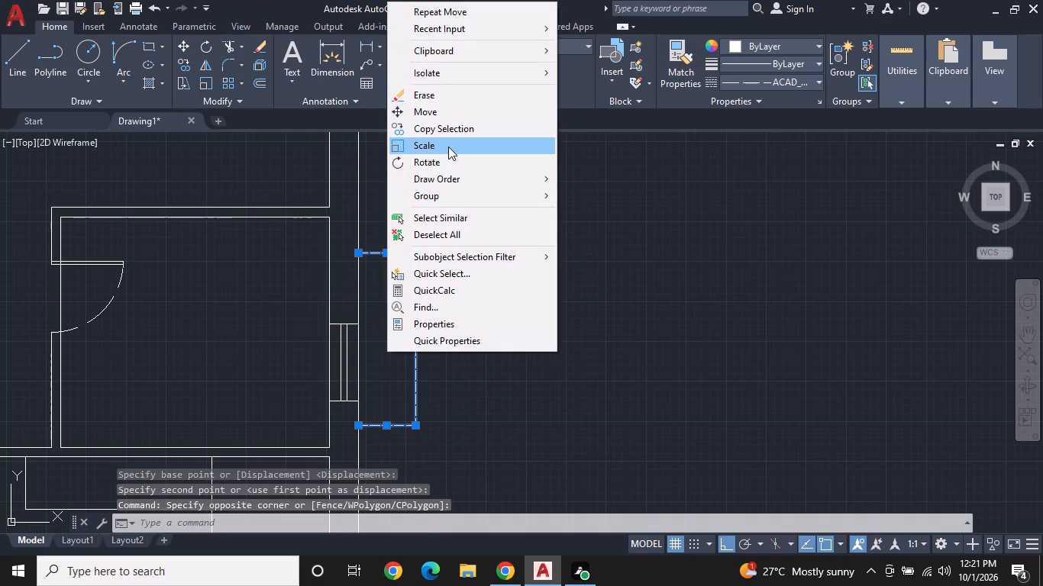
pyautogui.click(448, 146)
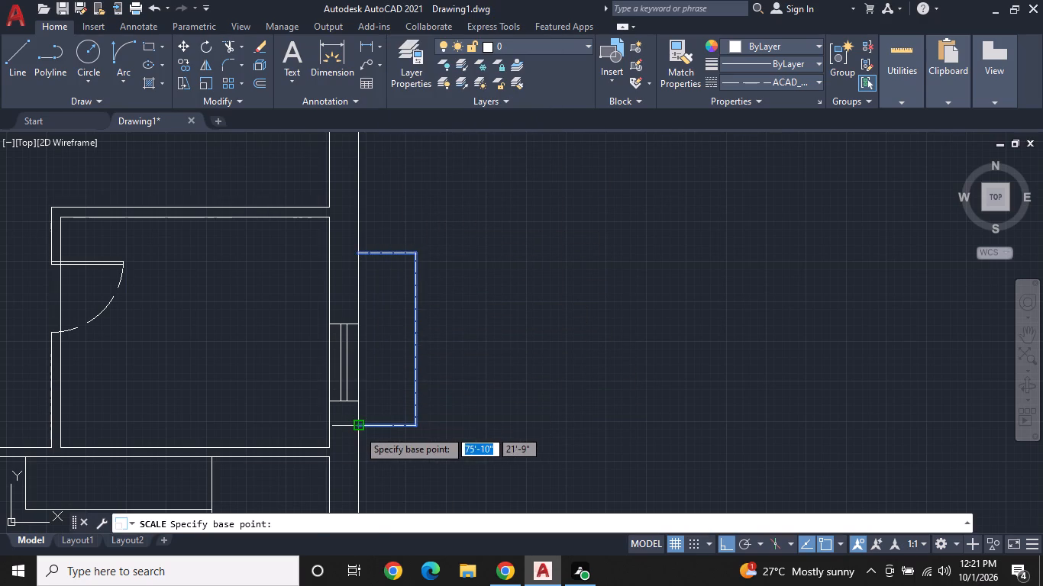
pyautogui.click(358, 430)
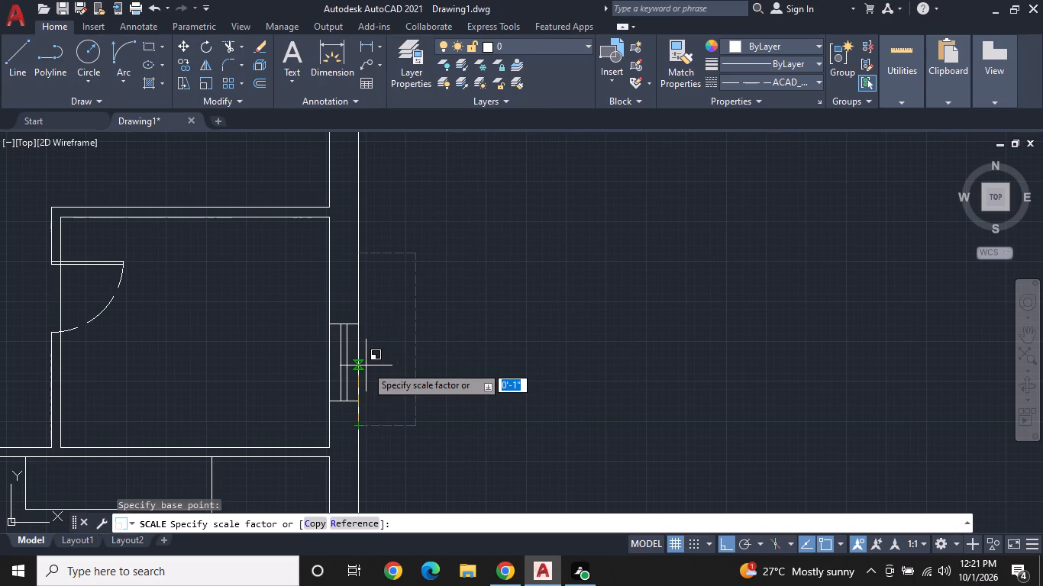
pyautogui.click(365, 365)
# Scale the northeast bedroom window's dashed outline down slightly about its south open end, using a distance of about 2'-0" north.
pyautogui.moveTo(446, 327); pyautogui.dragTo(500, 482, button='middle')
pyautogui.scroll(-1, 496, 465)
pyautogui.moveTo(486, 374); pyautogui.dragTo(446, 449, button='middle')
pyautogui.scroll(1, 446, 449)
pyautogui.moveTo(447, 440); pyautogui.dragTo(447, 429)
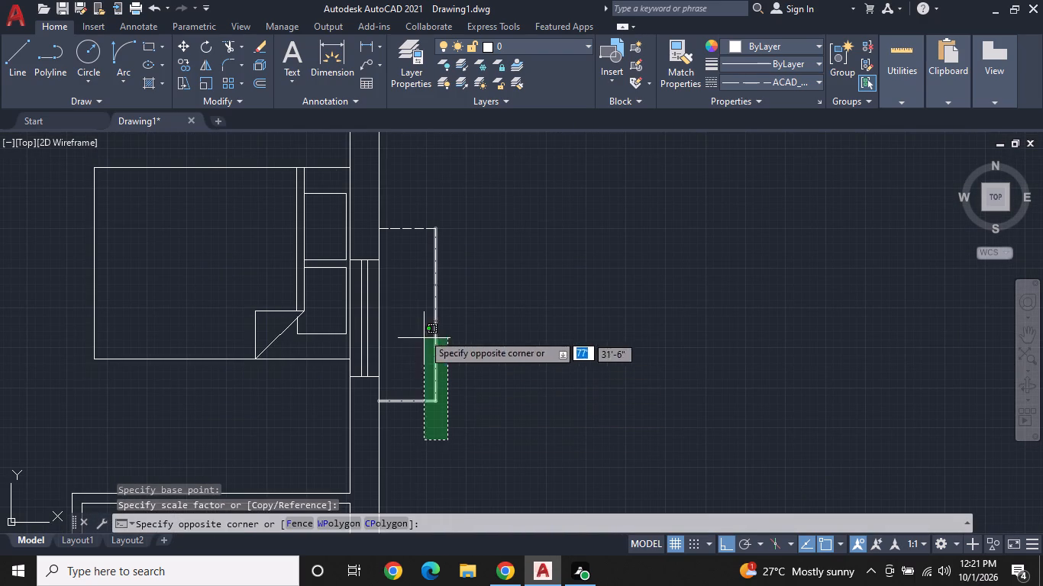
pyautogui.click(400, 192)
pyautogui.rightClick(415, 324)
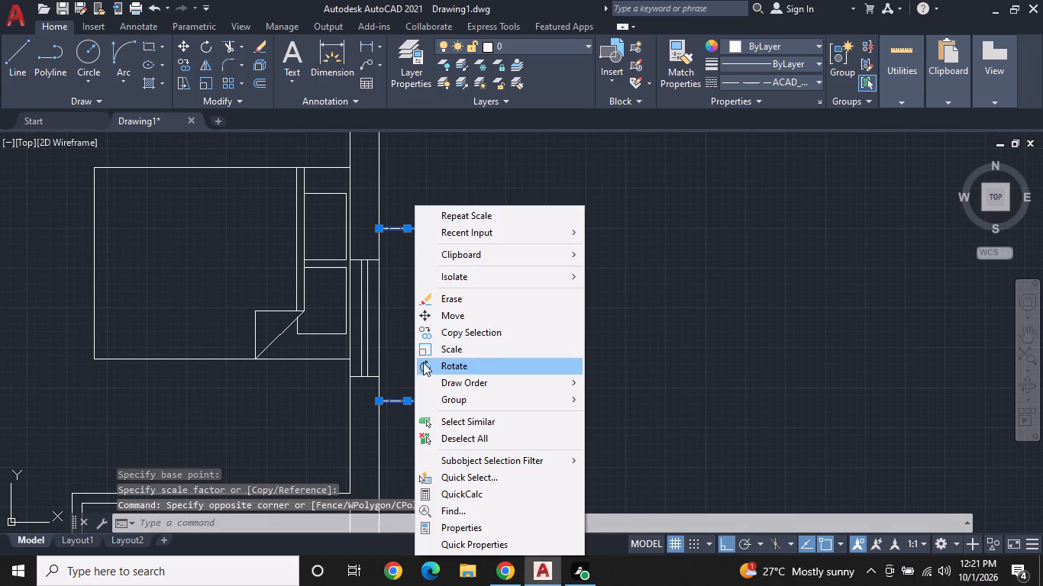
pyautogui.click(451, 347)
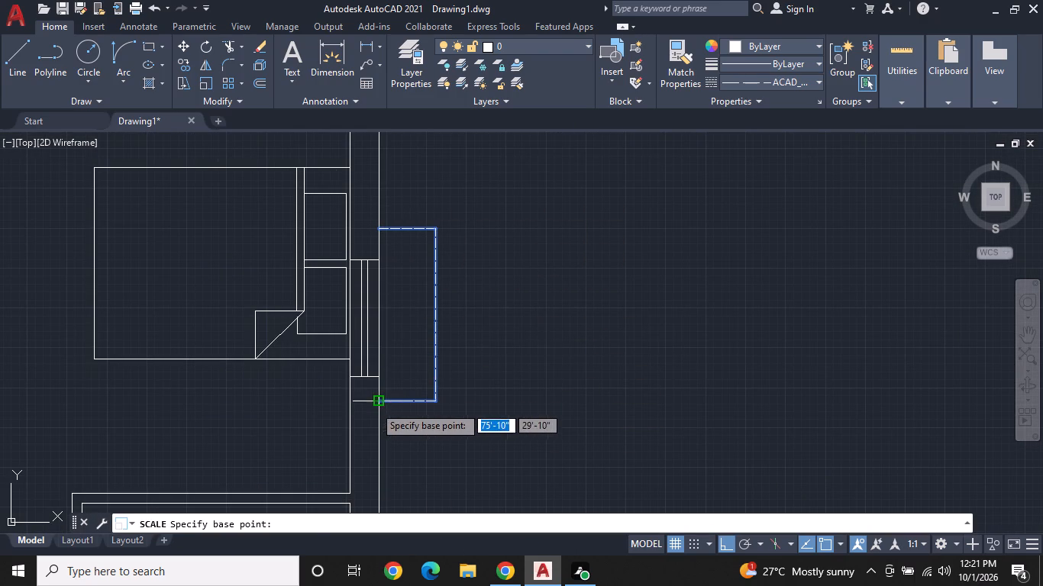
pyautogui.click(379, 402)
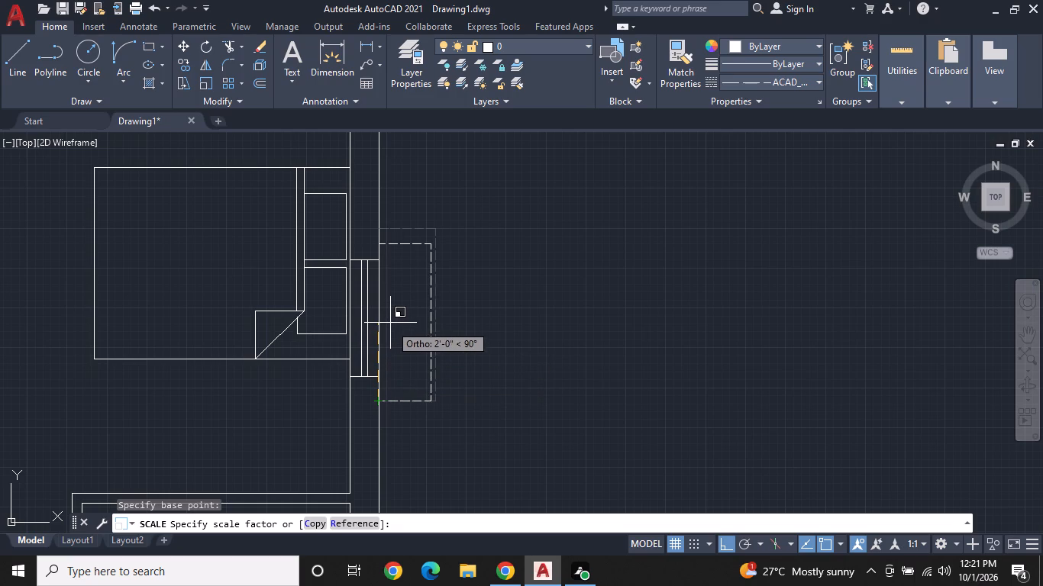
pyautogui.click(390, 323)
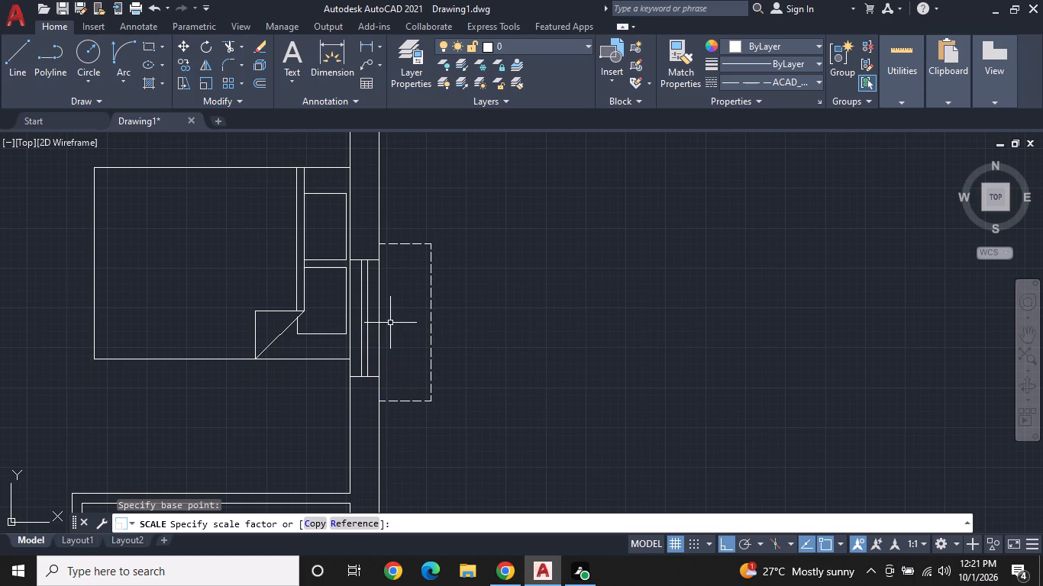
# Examine the whole floor plan and the dashed window outlines around its exterior walls.
pyautogui.scroll(-3, 449, 325)
pyautogui.moveTo(367, 356); pyautogui.dragTo(513, 273, button='middle')
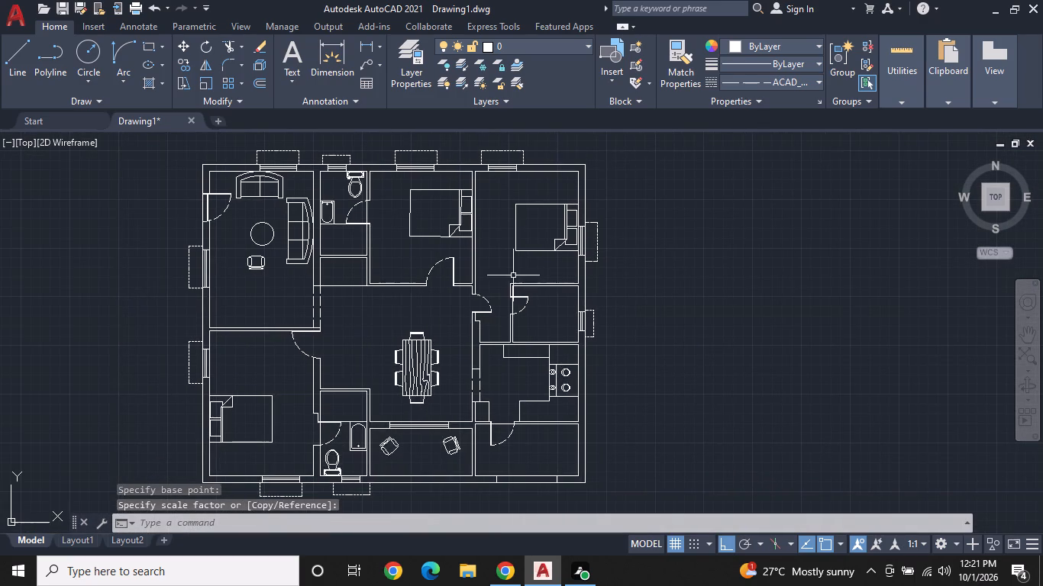
pyautogui.moveTo(423, 333); pyautogui.dragTo(439, 271, button='middle')
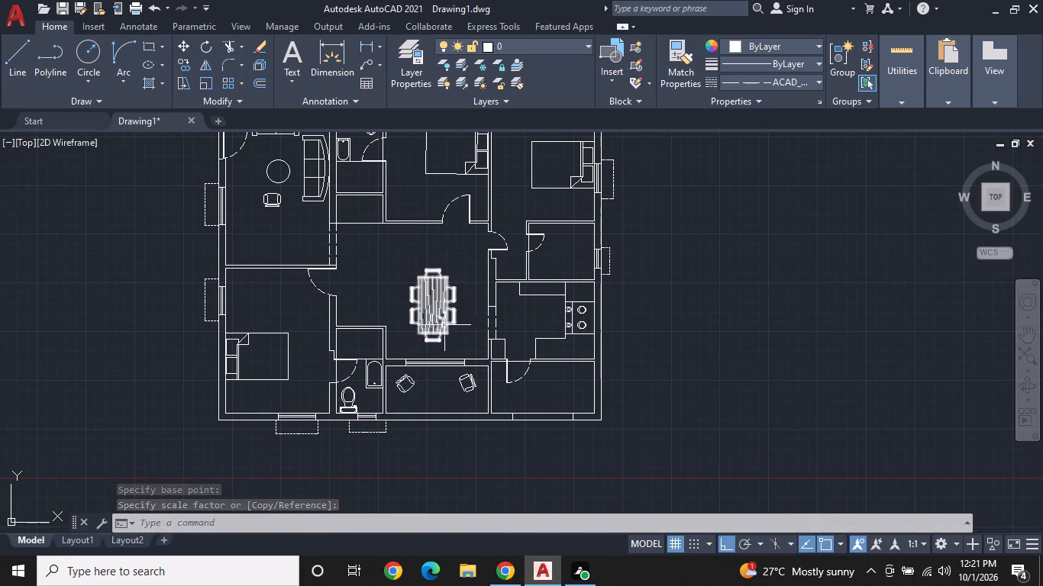
pyautogui.moveTo(373, 311); pyautogui.dragTo(546, 431, button='middle')
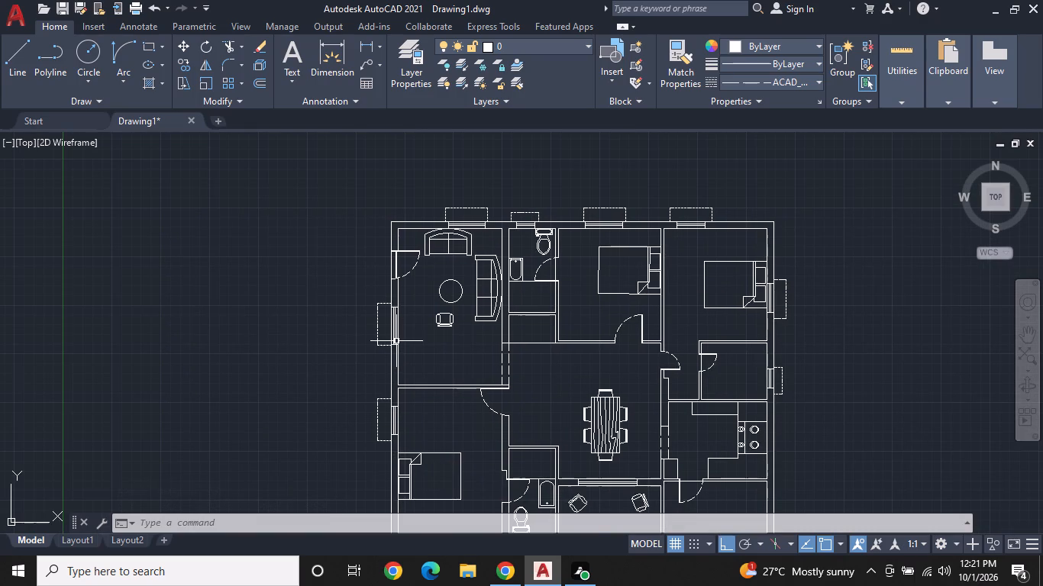
pyautogui.scroll(1, 396, 341)
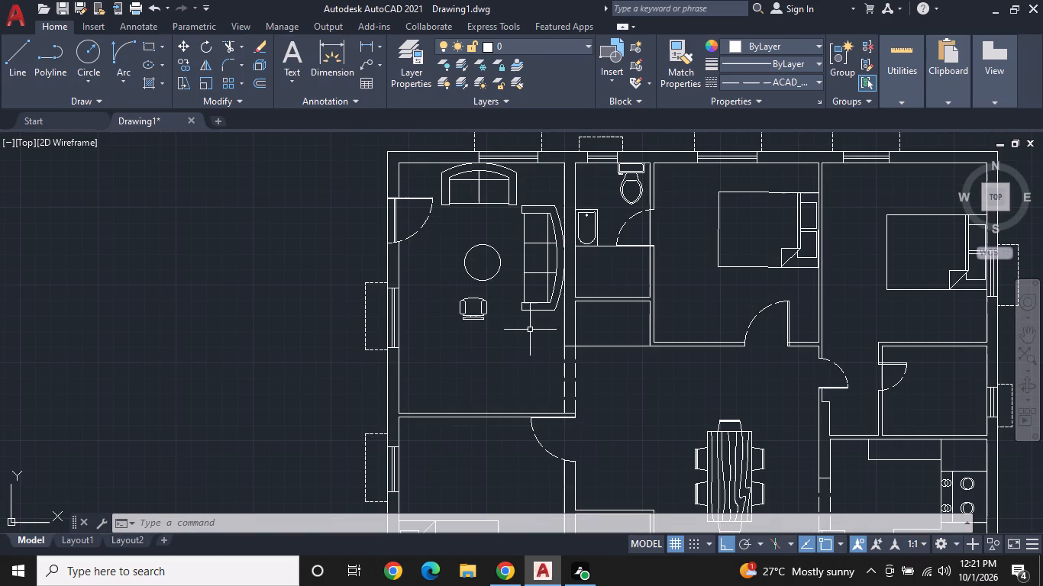
pyautogui.moveTo(517, 357); pyautogui.dragTo(529, 373, button='middle')
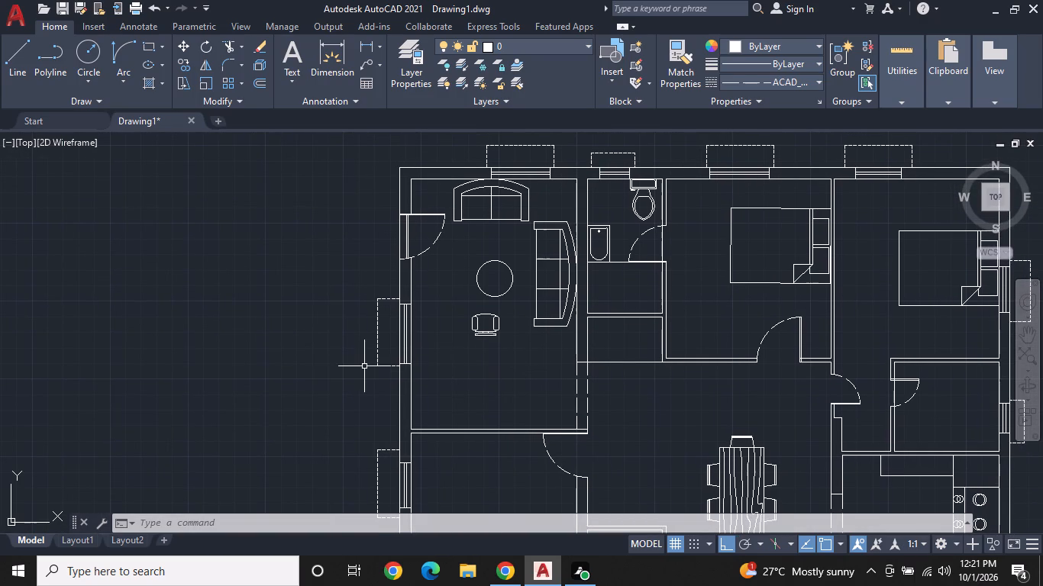
pyautogui.moveTo(516, 353); pyautogui.dragTo(465, 316, button='middle')
pyautogui.scroll(-1, 464, 316)
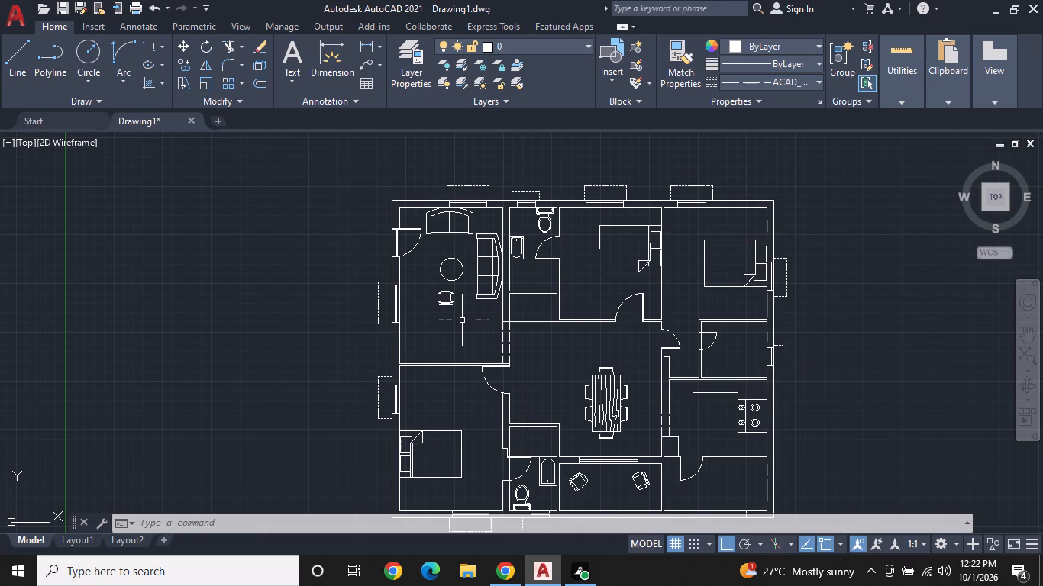
pyautogui.moveTo(569, 281); pyautogui.dragTo(450, 285, button='middle')
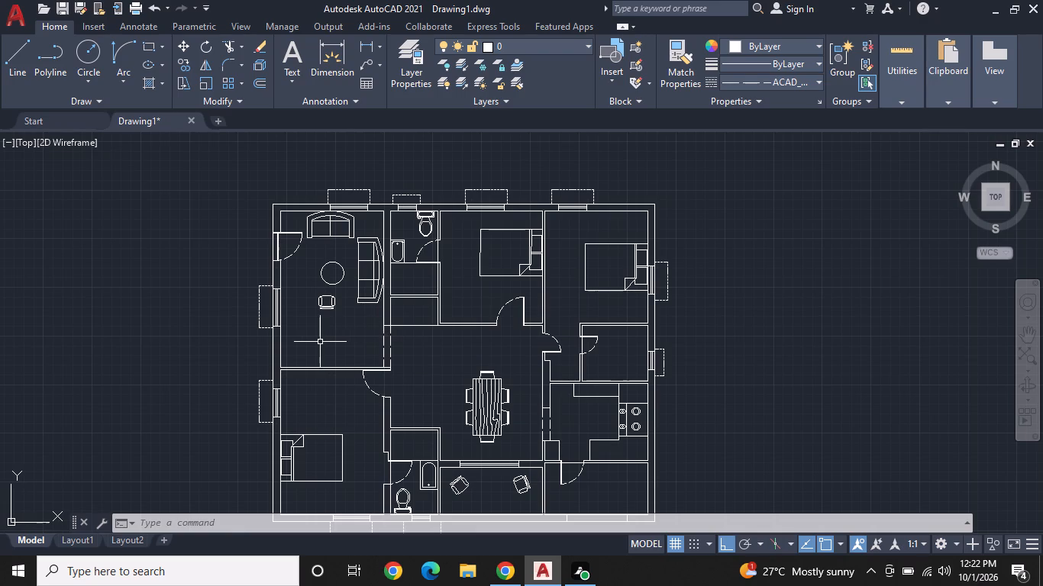
# Add the single-line text DRAWING below the armchair in the northwest room, about 1' high with 0 rotation.
pyautogui.write('TE')
pyautogui.press('space')
pyautogui.scroll(1, 320, 342)
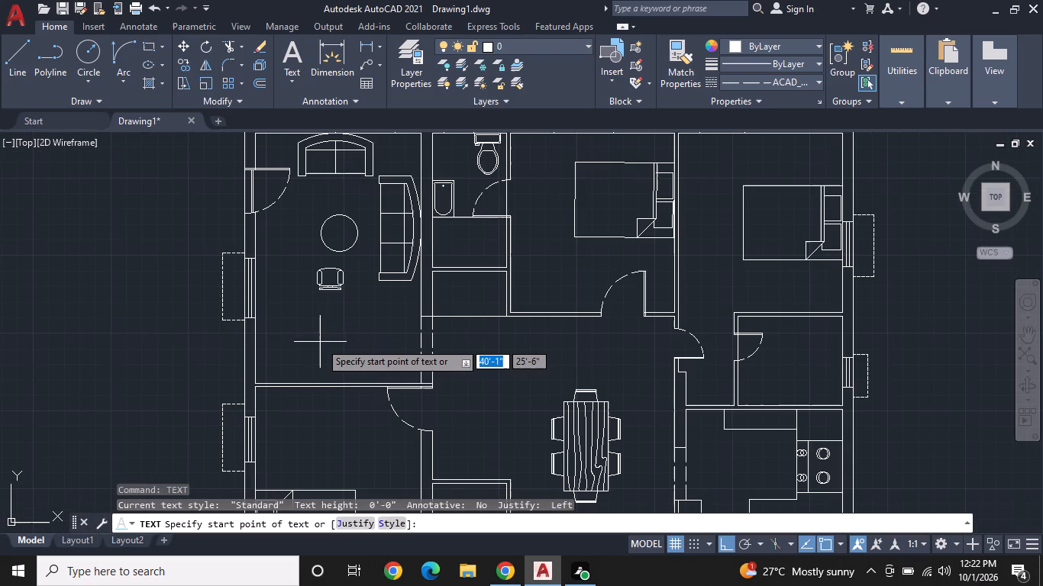
pyautogui.click(292, 328)
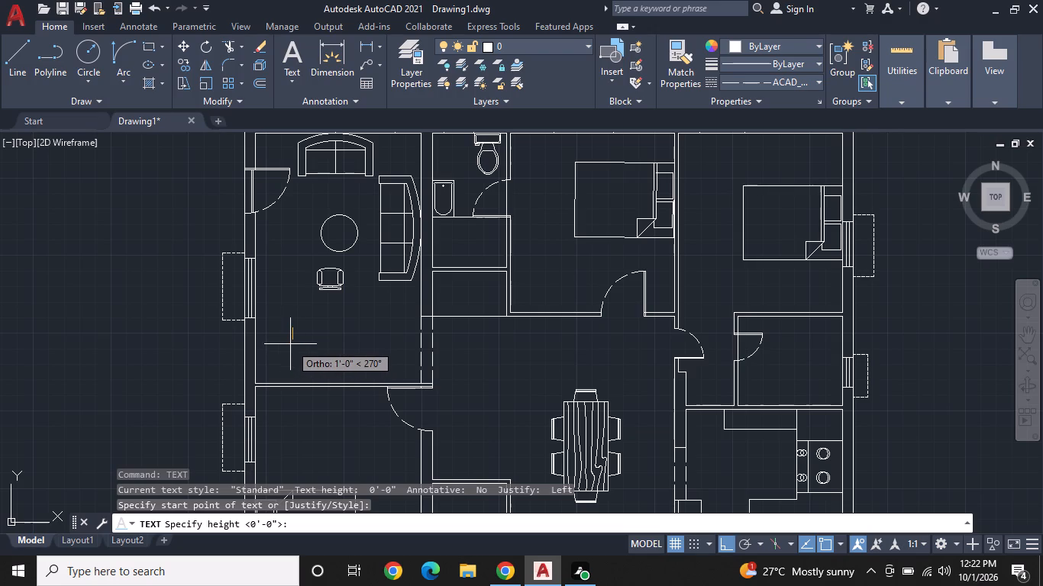
pyautogui.click(291, 344)
pyautogui.press('0')
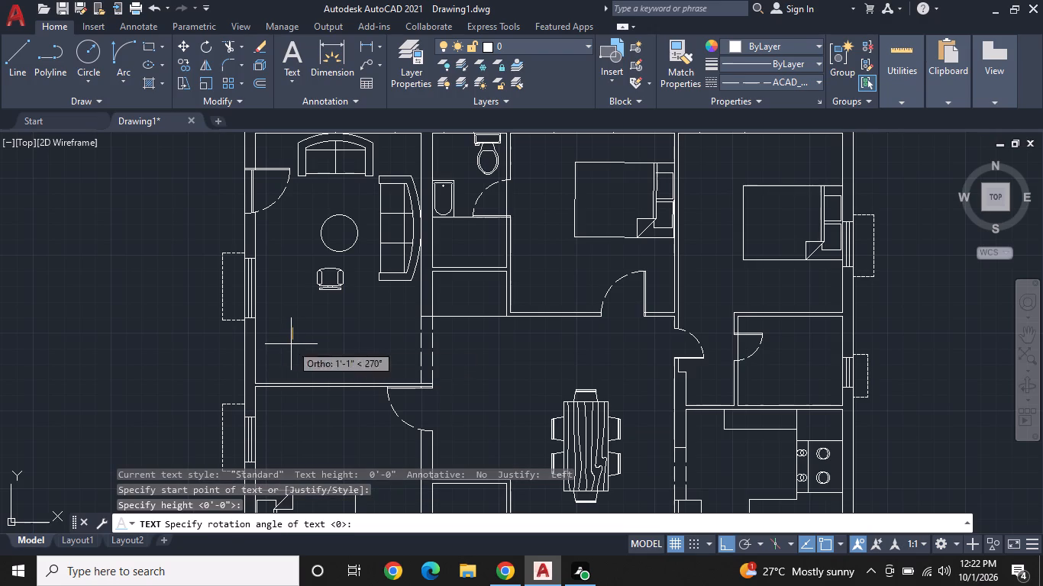
pyautogui.press('Return')
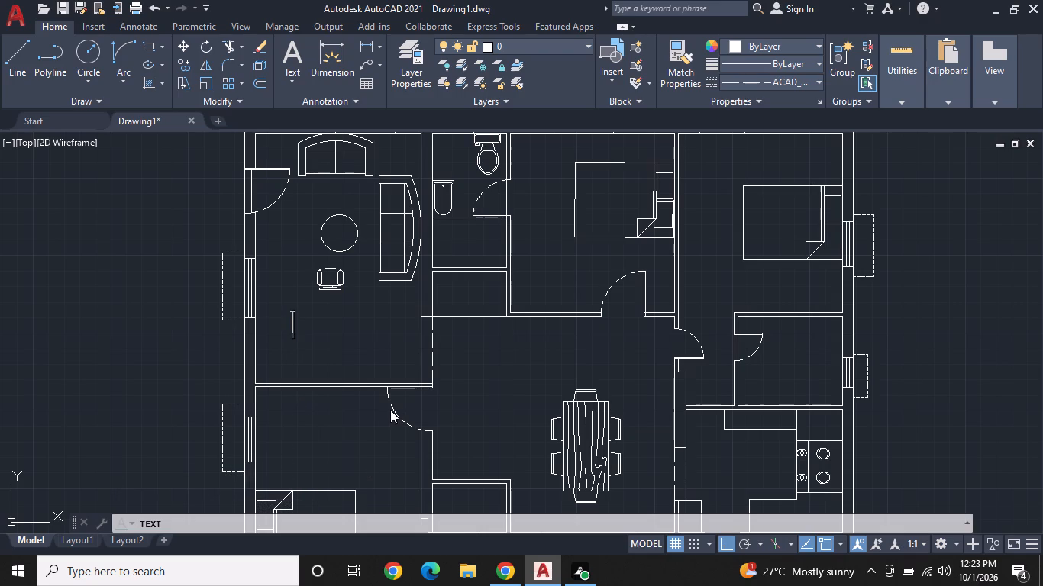
pyautogui.write('DR')
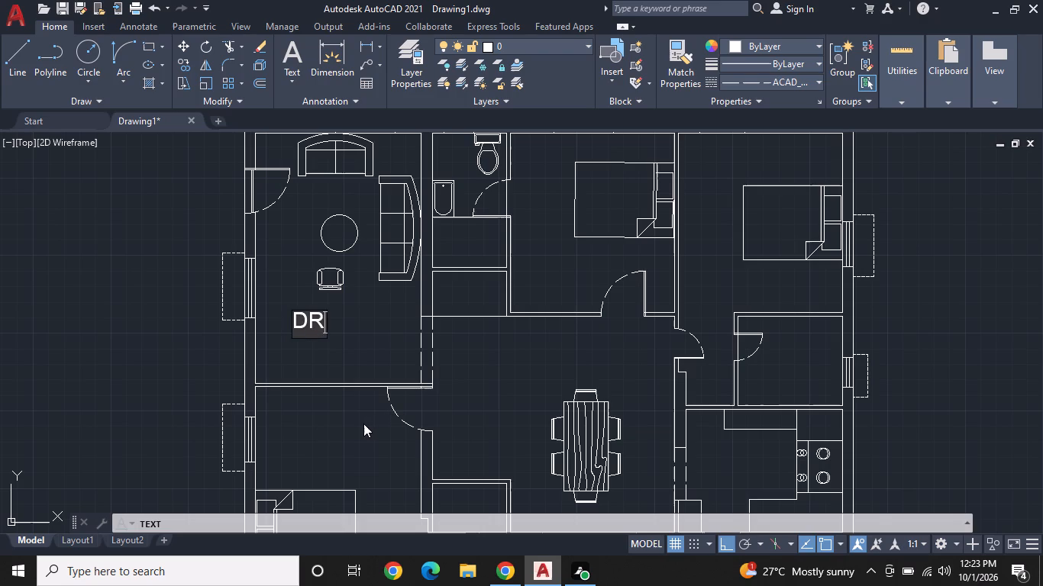
pyautogui.write('AW')
pyautogui.write('INH')
pyautogui.press('BackSpace')
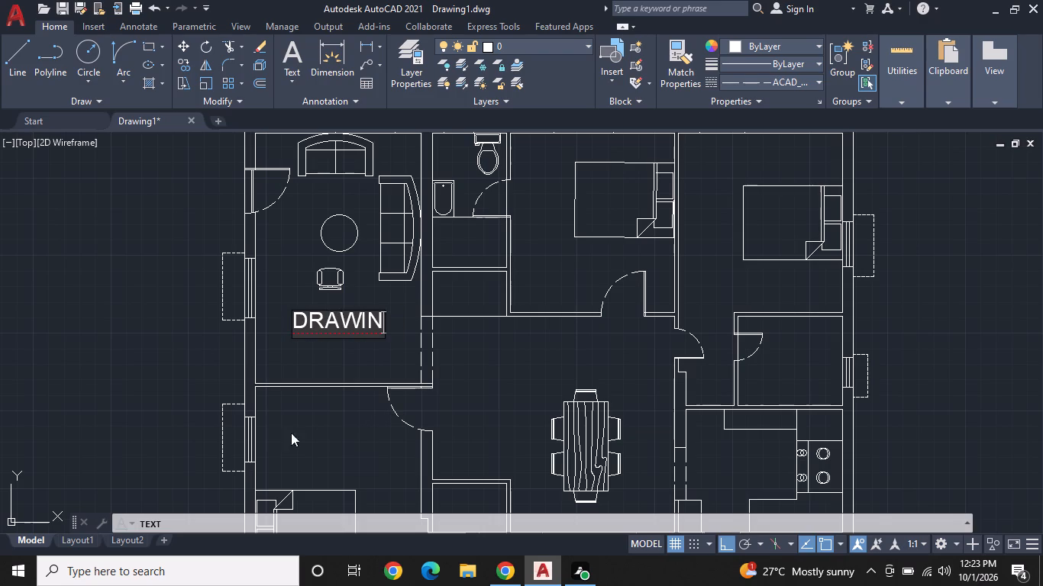
pyautogui.press('g')
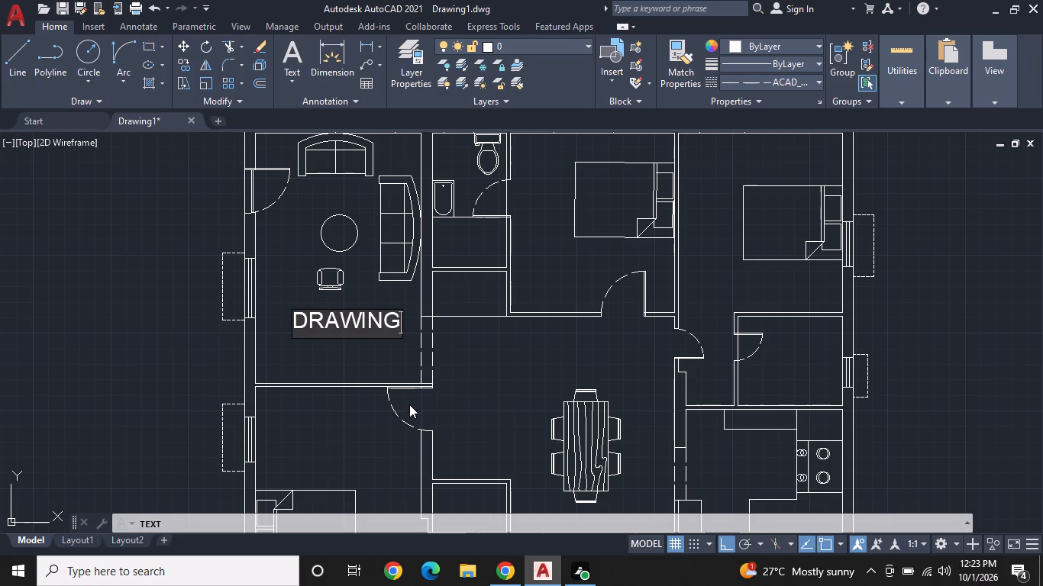
# Add the size line 11'1"X16'9" beneath DRAWING in the northwest room's text and finish the text.
pyautogui.press('Return')
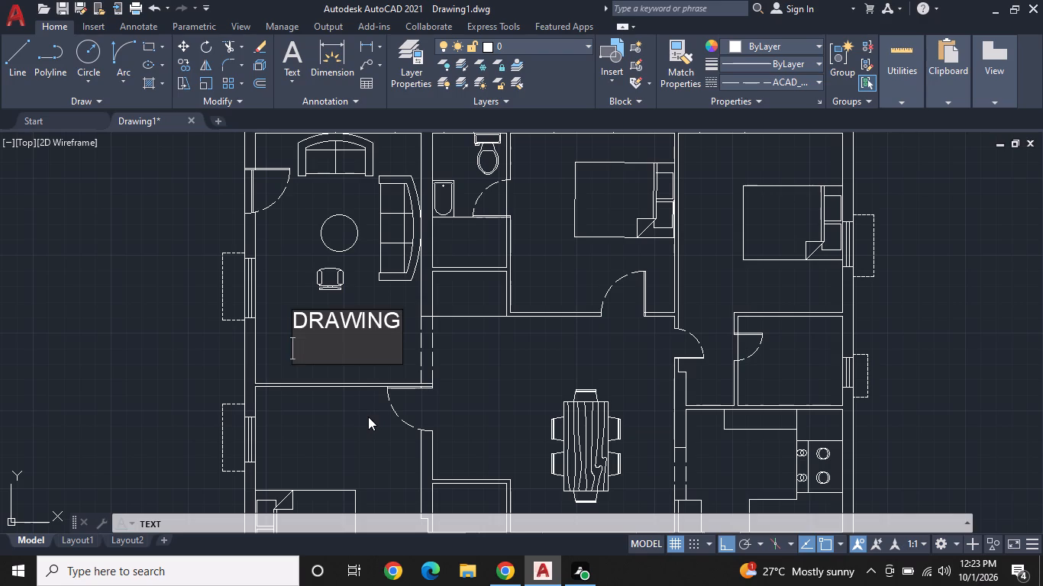
pyautogui.write("11'1")
pyautogui.press('Up')
pyautogui.hotkey('shift', '"')
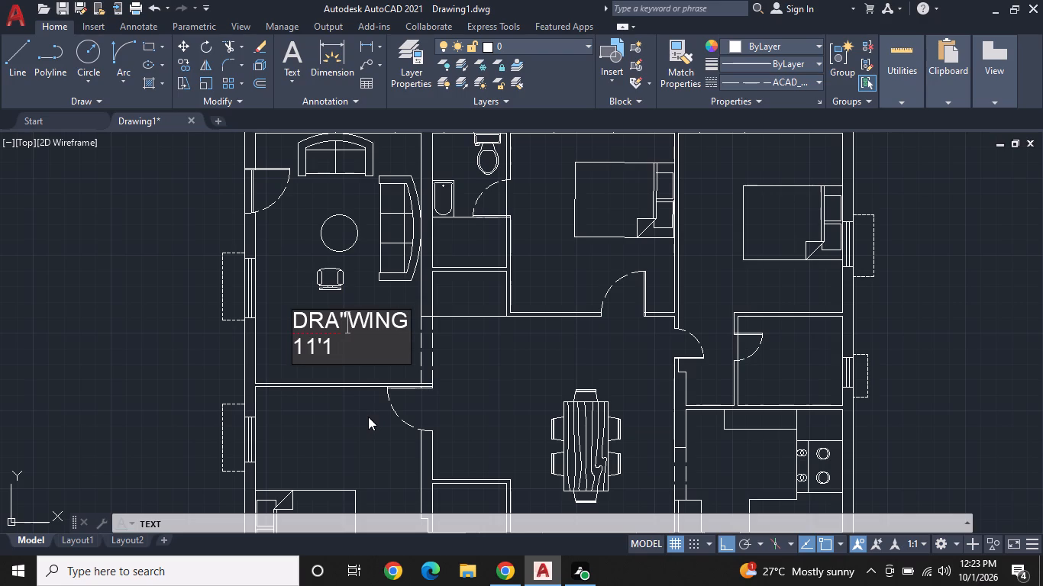
pyautogui.press('BackSpace')
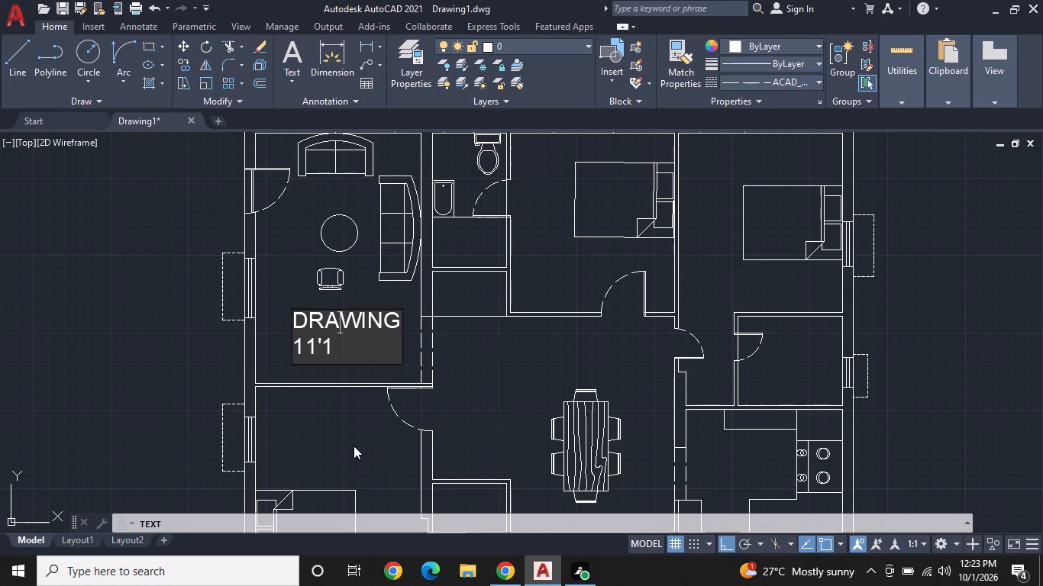
pyautogui.doubleClick(331, 354)
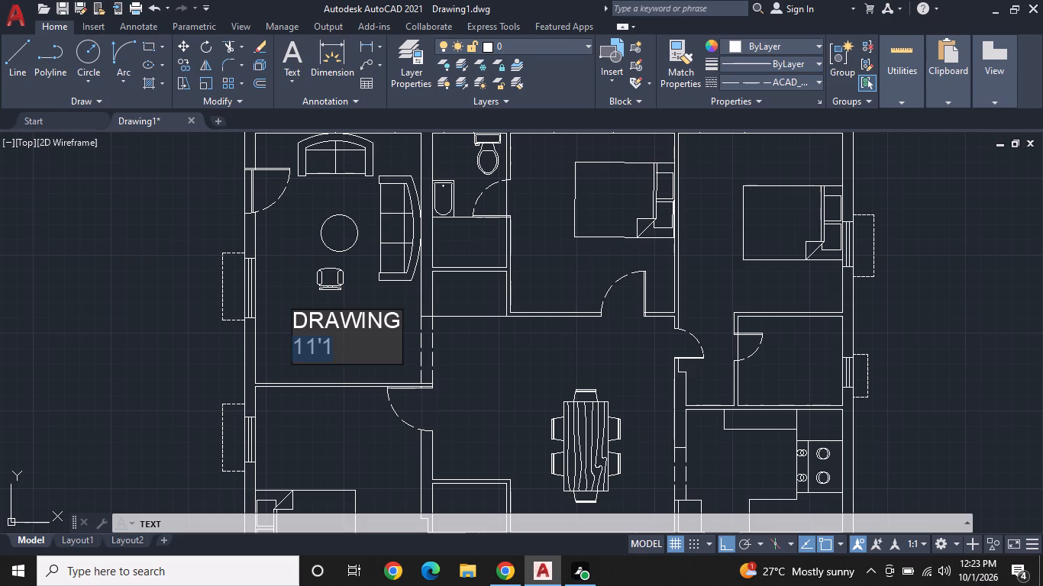
pyautogui.click(342, 343)
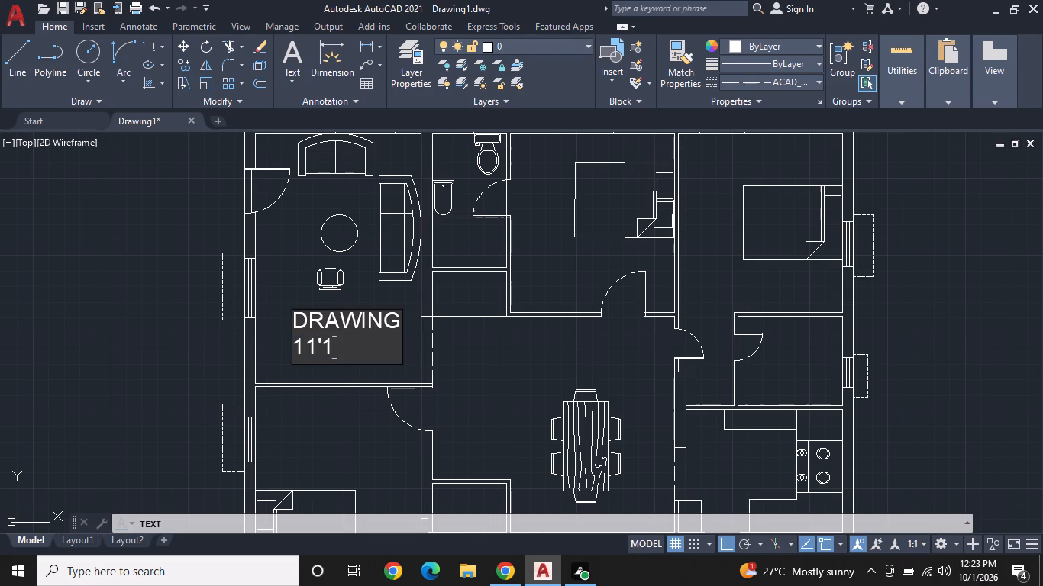
pyautogui.hotkey('shift', '"')
pyautogui.press('x')
pyautogui.write('16\'9"')
pyautogui.press('Return')
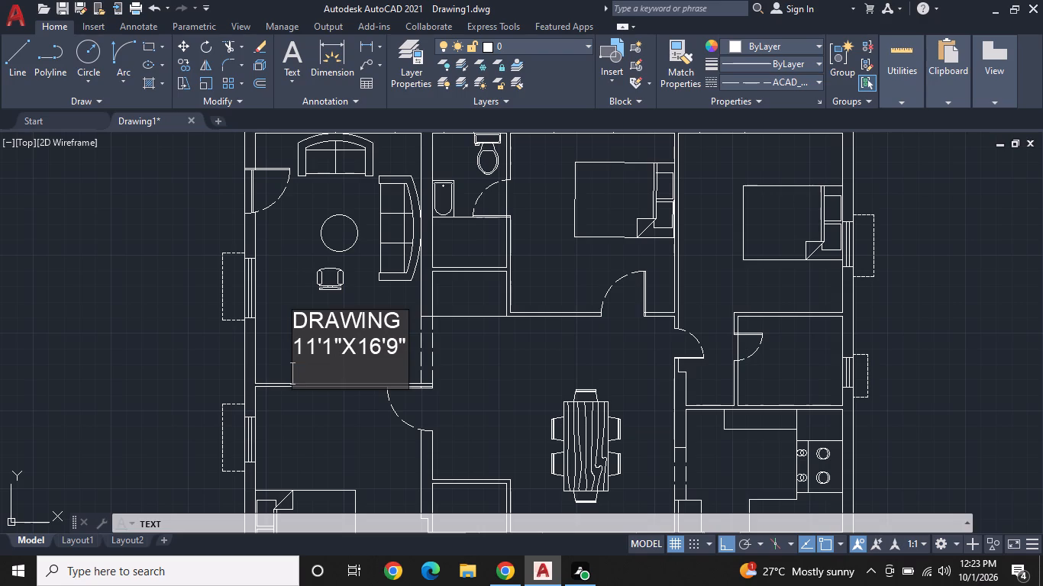
pyautogui.press('Return')
pyautogui.scroll(-1, 384, 312)
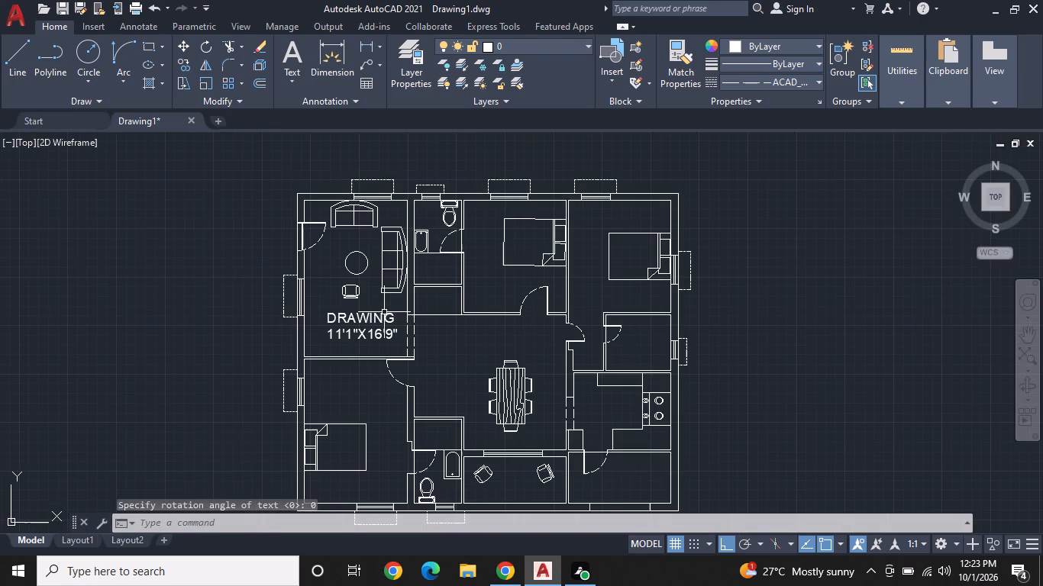
pyautogui.moveTo(399, 350); pyautogui.dragTo(331, 393, button='middle')
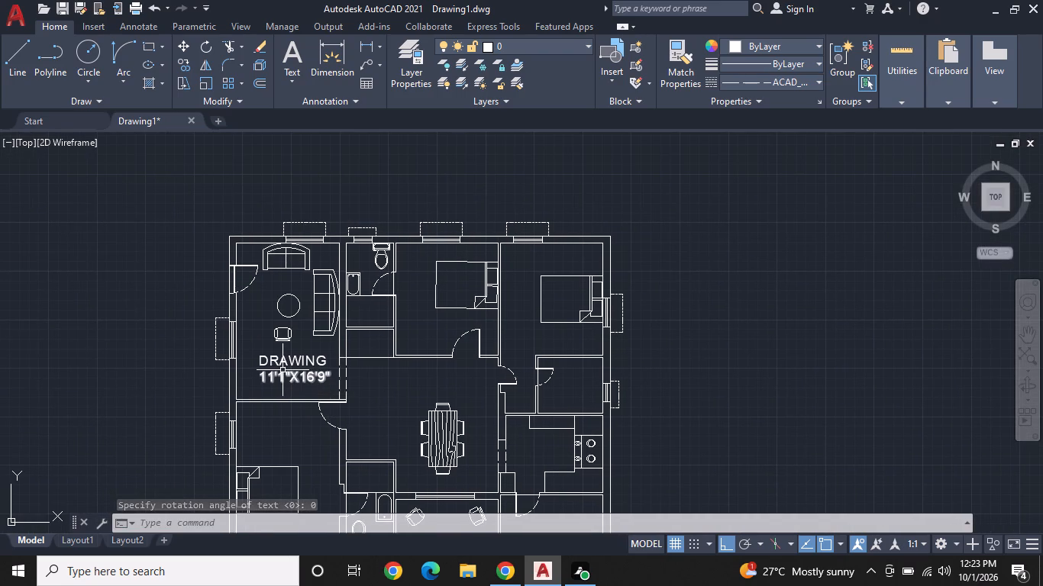
pyautogui.press('Escape')
# Copy both label lines from DRAWING's insertion point, with ortho off, into the two small spaces south of the north bathroom fixtures.
pyautogui.scroll(1, 287, 365)
pyautogui.click(287, 364)
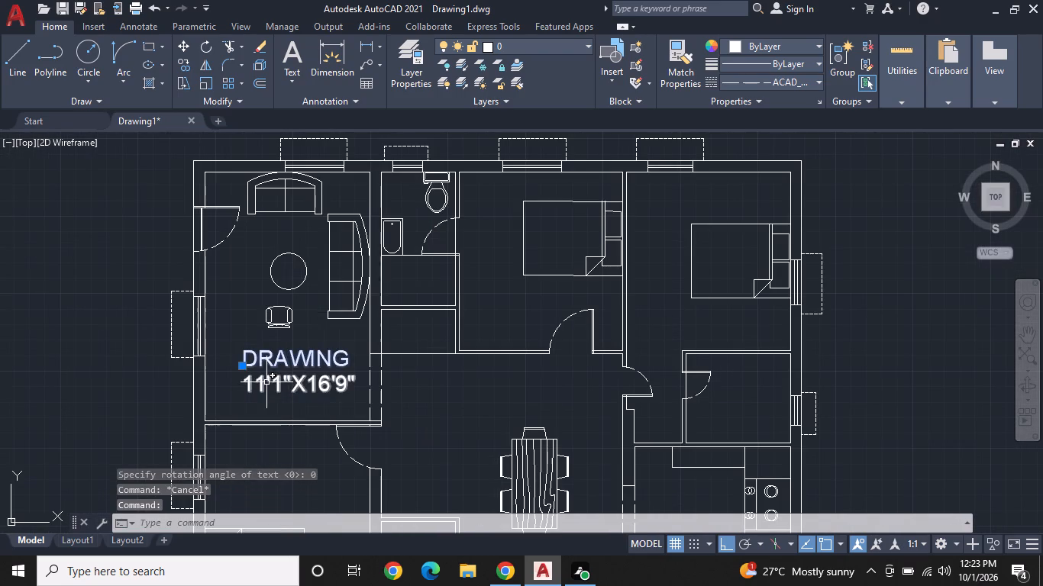
pyautogui.click(266, 382)
pyautogui.rightClick(266, 382)
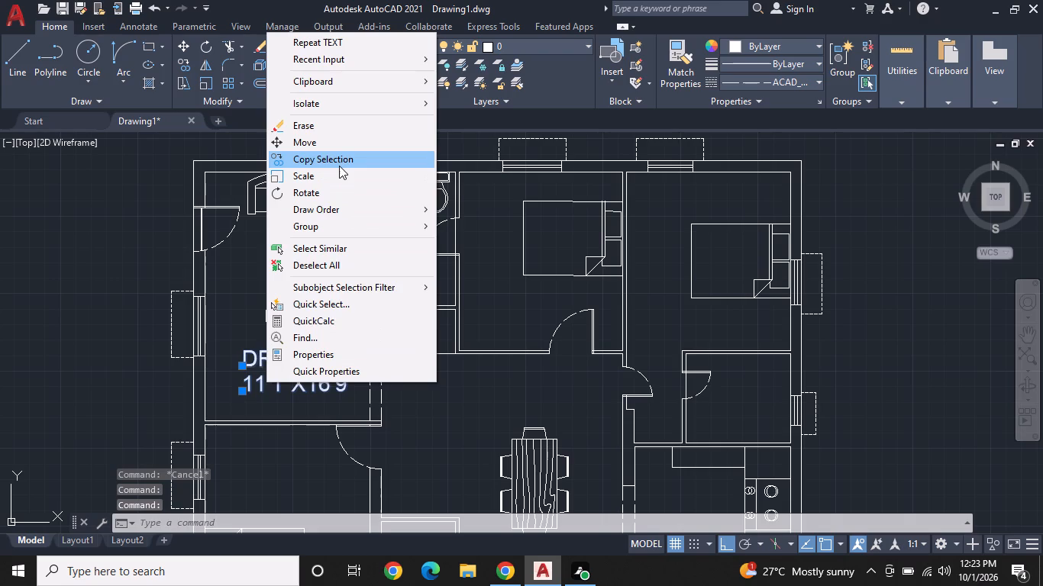
pyautogui.click(339, 166)
pyautogui.click(248, 365)
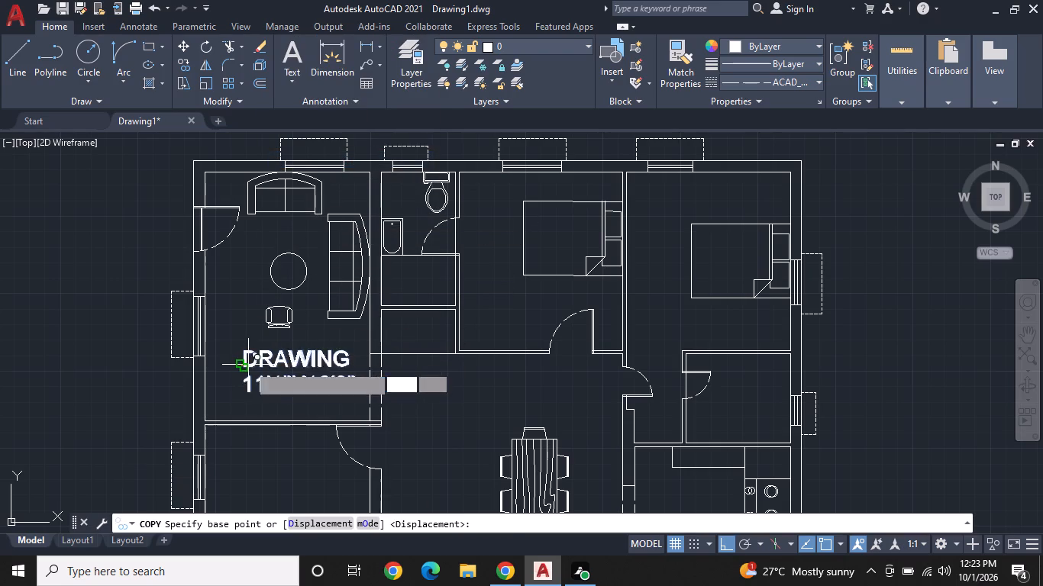
pyautogui.scroll(2, 391, 324)
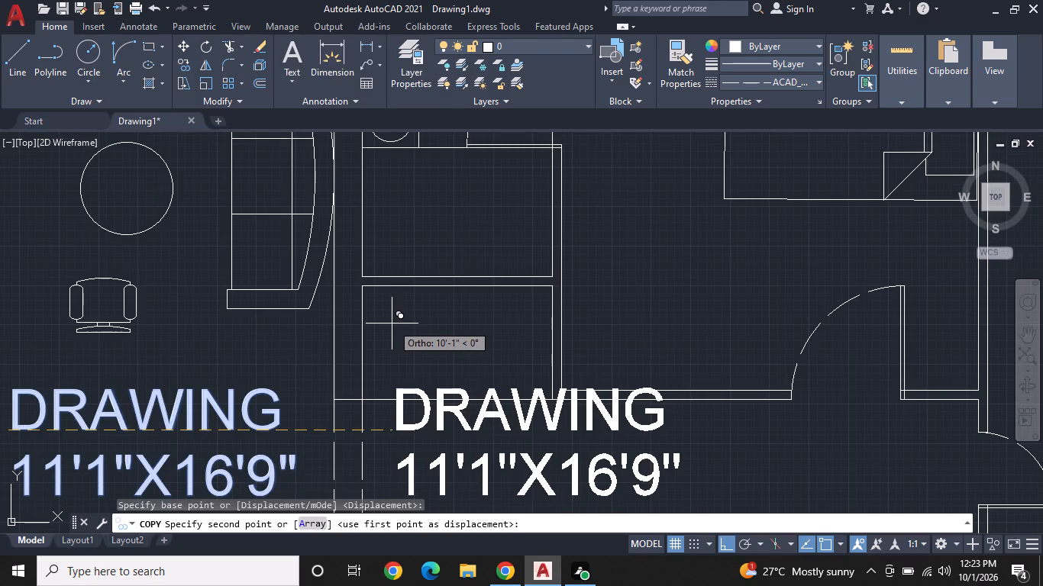
pyautogui.press('F8')
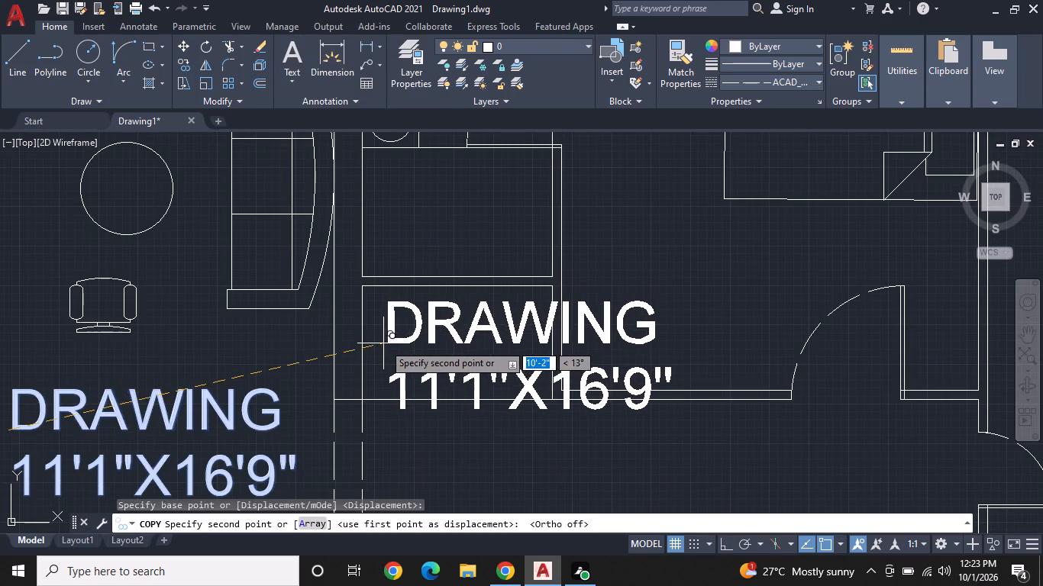
pyautogui.click(383, 343)
pyautogui.click(383, 198)
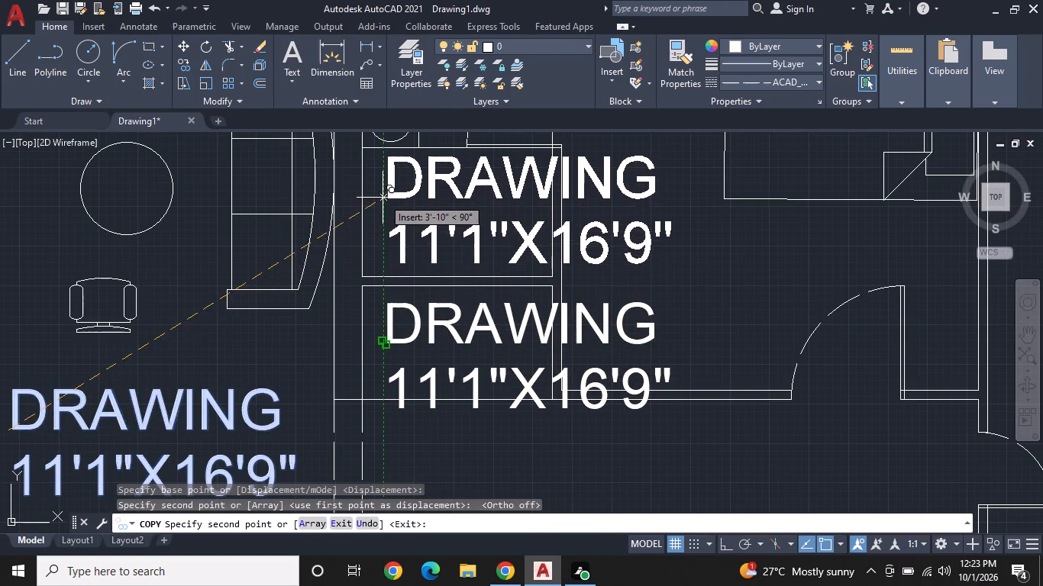
# Place copies of the two-line label below the beds in the north-middle and northeast bedrooms.
pyautogui.moveTo(467, 267); pyautogui.dragTo(218, 316, button='middle')
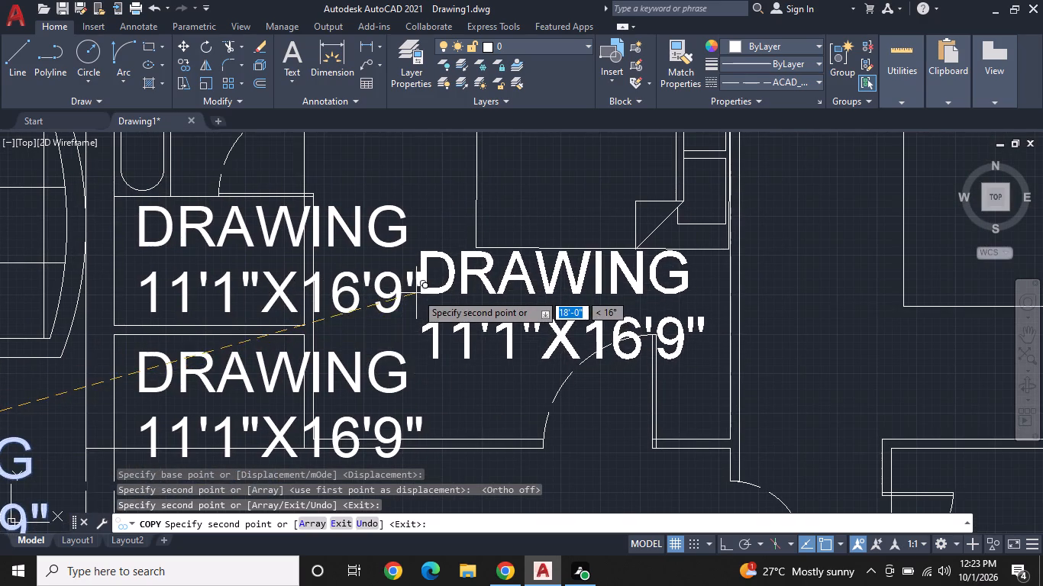
pyautogui.scroll(-1, 417, 300)
pyautogui.moveTo(424, 311); pyautogui.dragTo(446, 406, button='middle')
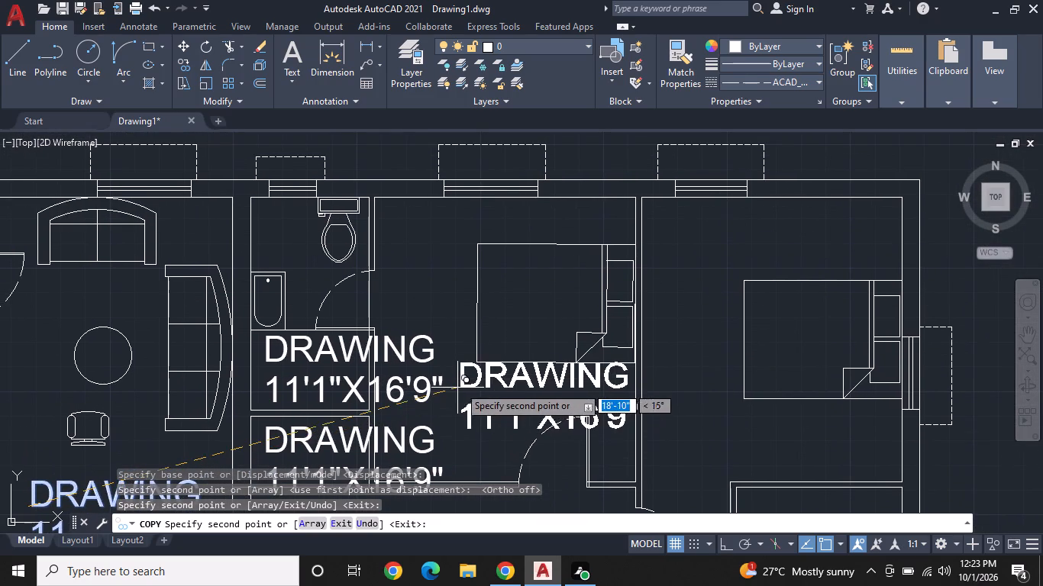
pyautogui.moveTo(456, 407); pyautogui.dragTo(484, 366, button='middle')
pyautogui.scroll(1, 484, 366)
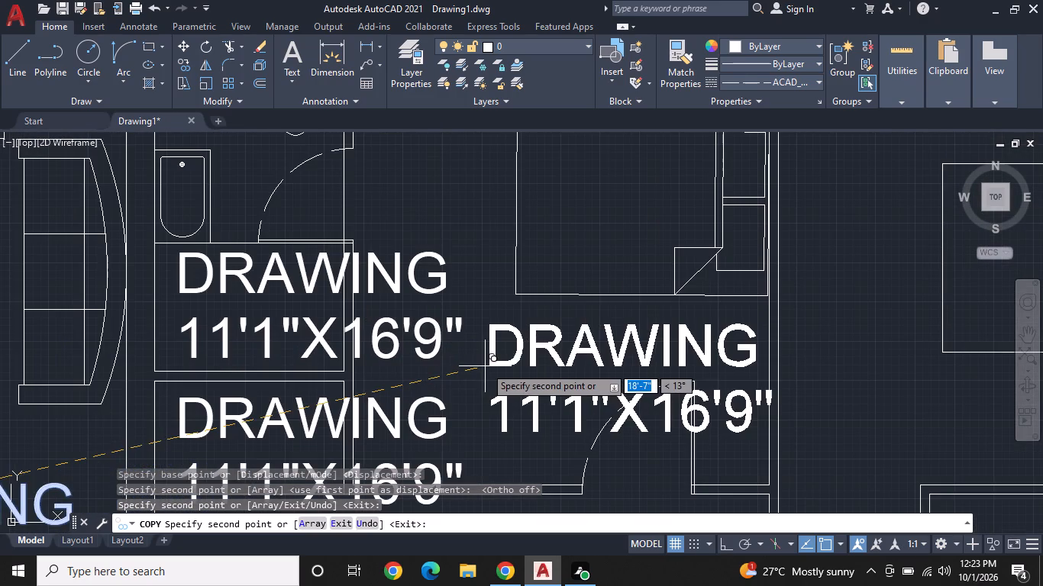
pyautogui.click(485, 366)
pyautogui.moveTo(537, 369); pyautogui.dragTo(298, 356, button='middle')
pyautogui.scroll(-1, 298, 356)
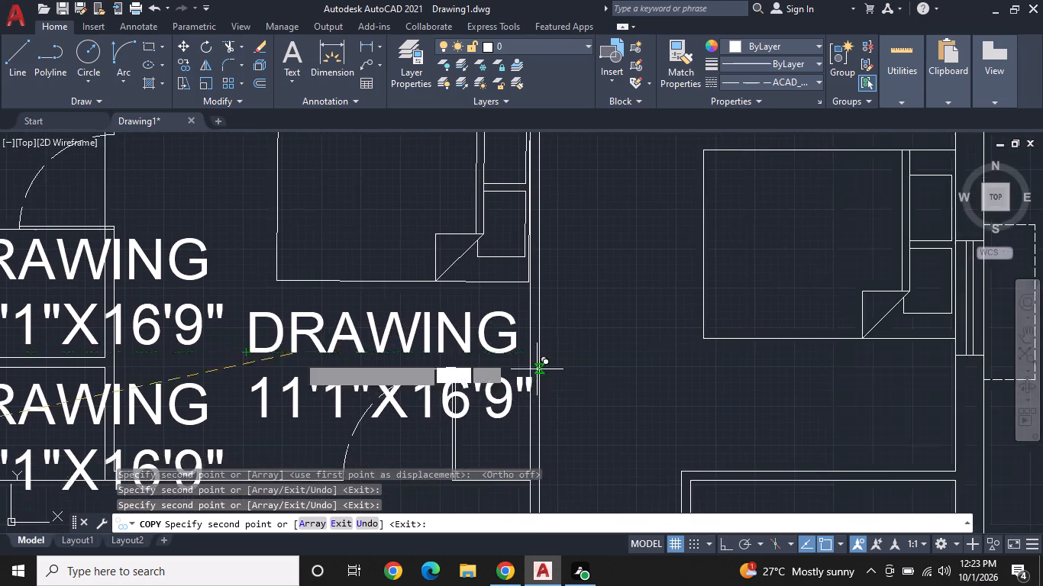
pyautogui.scroll(-1, 299, 356)
pyautogui.scroll(2, 447, 375)
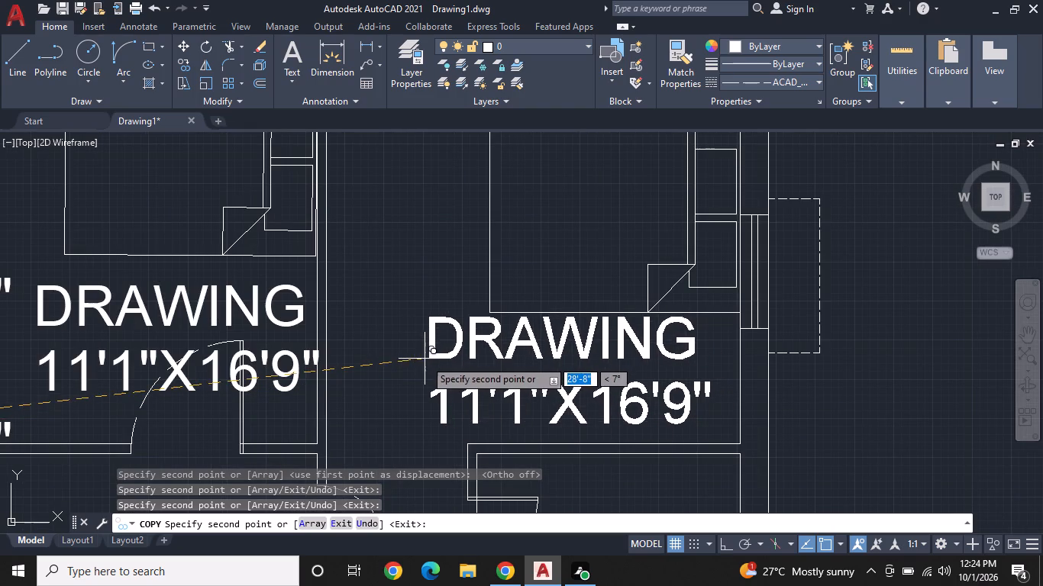
pyautogui.click(425, 359)
# Place copies of the two-line label in the small east room, the kitchen and the dining area north of the table.
pyautogui.scroll(-2, 437, 371)
pyautogui.moveTo(457, 392); pyautogui.dragTo(435, 269, button='middle')
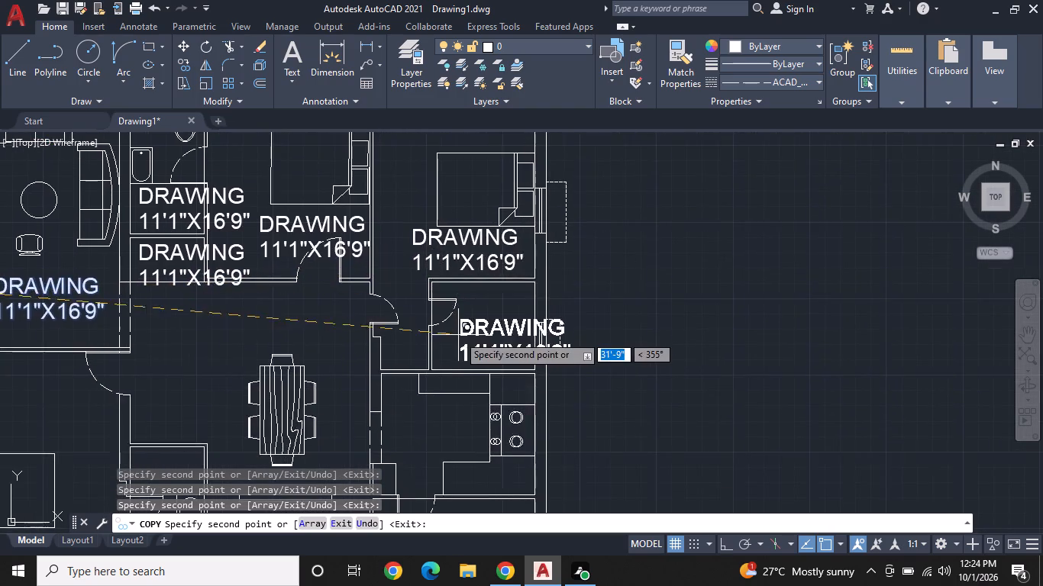
pyautogui.scroll(1, 461, 335)
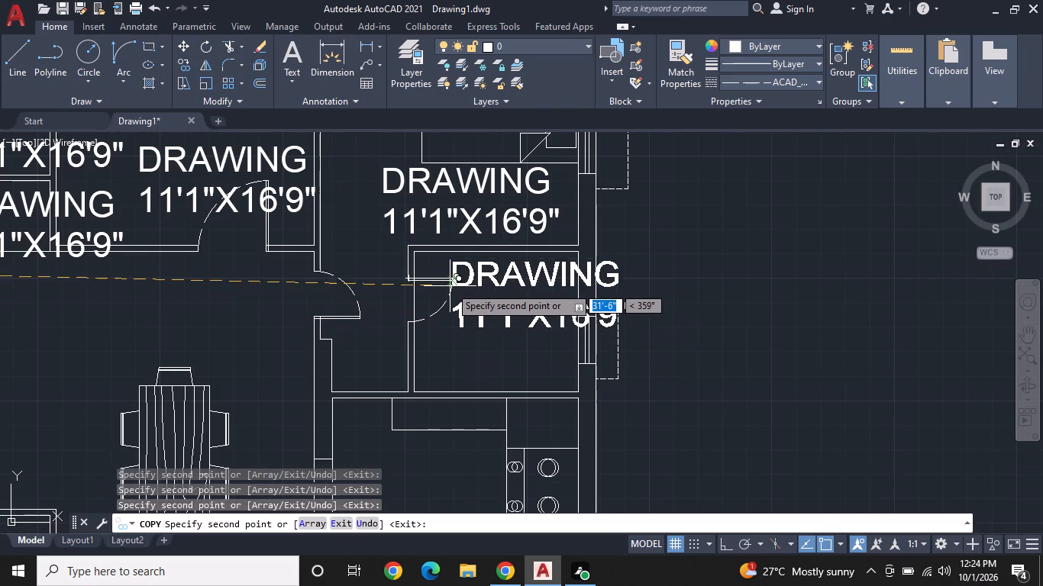
pyautogui.doubleClick(466, 285)
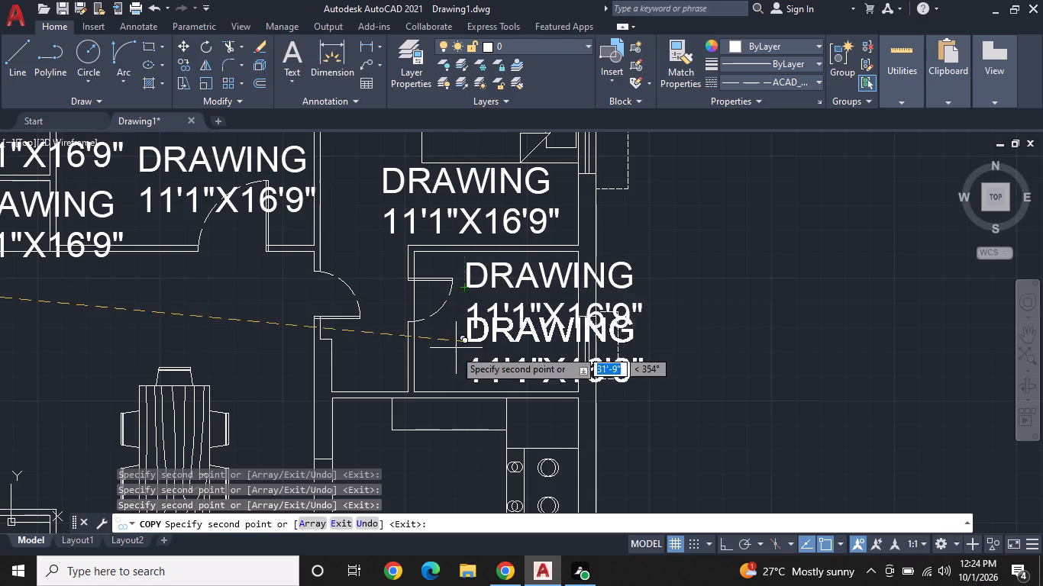
pyautogui.moveTo(452, 351); pyautogui.dragTo(521, 276, button='middle')
pyautogui.scroll(-1, 460, 334)
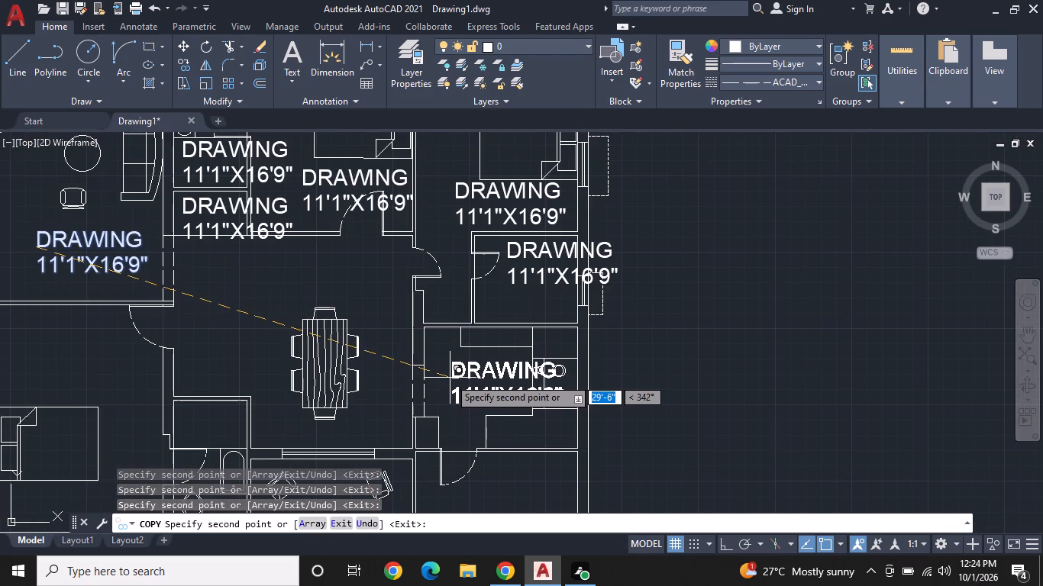
pyautogui.click(442, 378)
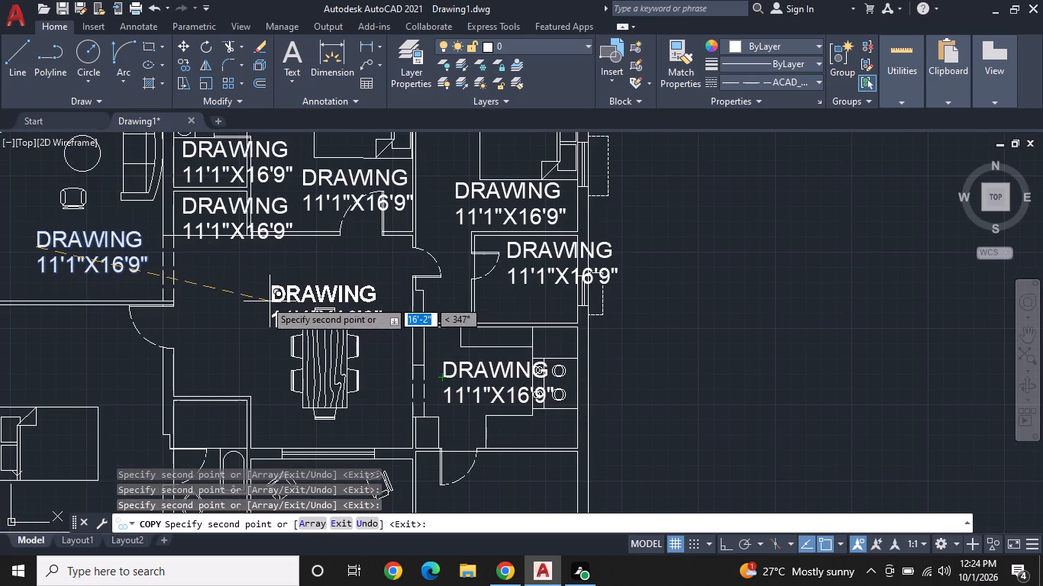
pyautogui.doubleClick(255, 276)
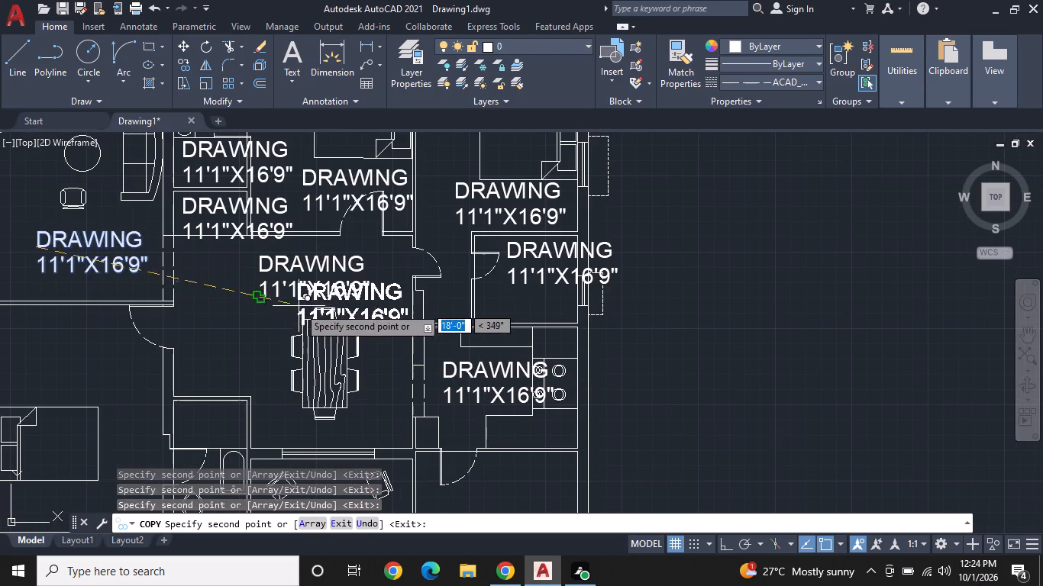
# Place copies of the two-line label in the southeast room and, level with it, in the adjoining room with two chairs.
pyautogui.moveTo(326, 320); pyautogui.dragTo(381, 222, button='middle')
pyautogui.scroll(1, 384, 220)
pyautogui.scroll(-1, 363, 362)
pyautogui.moveTo(366, 319); pyautogui.dragTo(366, 291, button='middle')
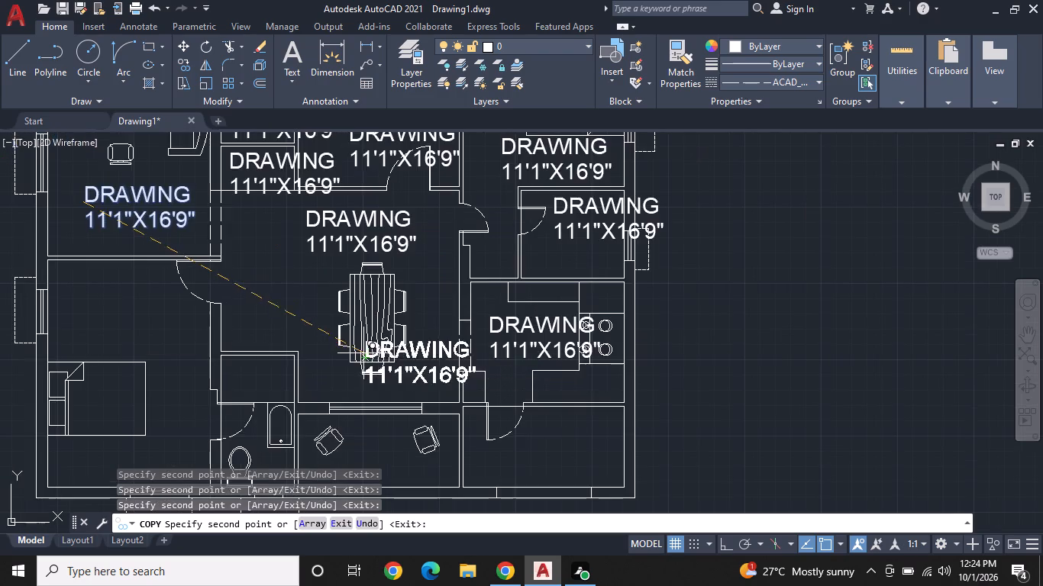
pyautogui.moveTo(366, 291); pyautogui.dragTo(365, 230, button='middle')
pyautogui.scroll(2, 470, 366)
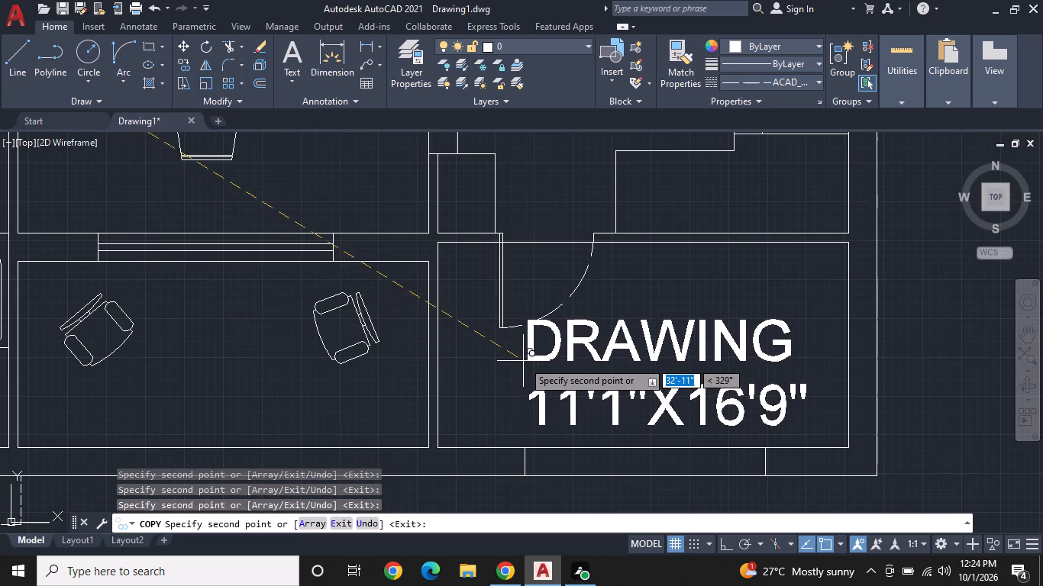
pyautogui.click(552, 357)
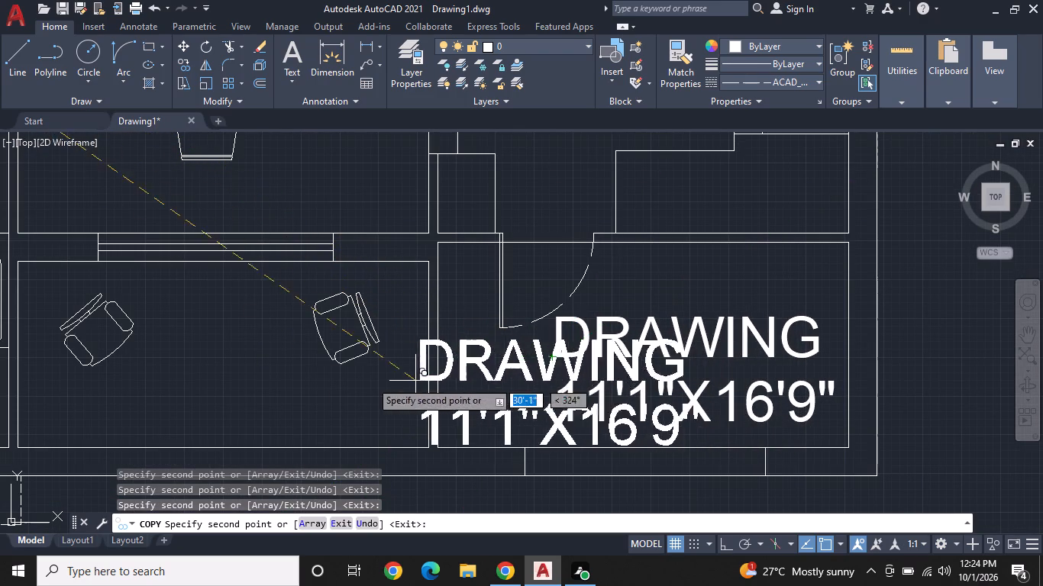
pyautogui.moveTo(188, 369); pyautogui.dragTo(379, 323, button='middle')
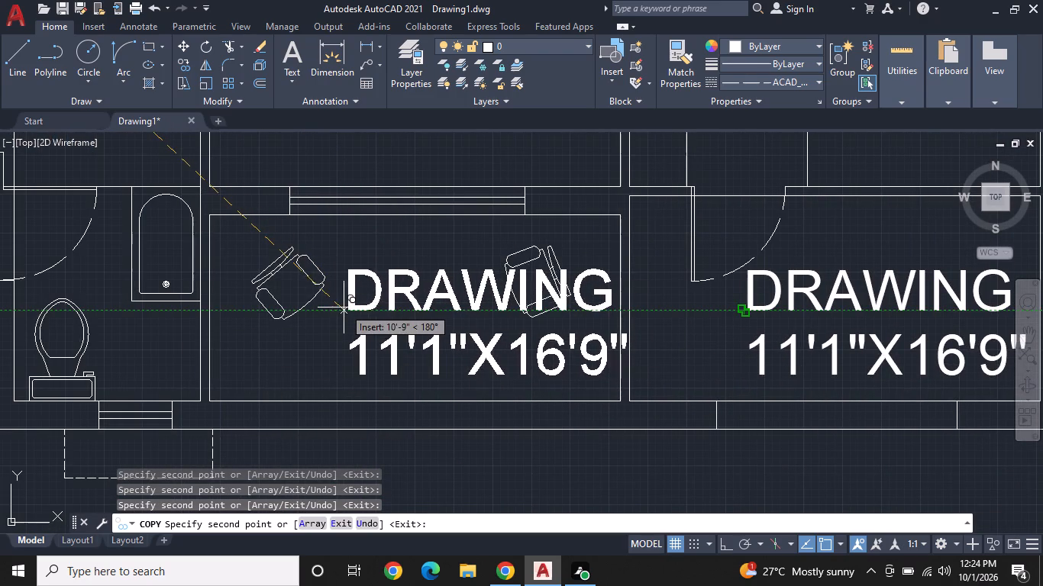
pyautogui.click(341, 304)
# Place copies of the two-line label in the small space north of the south bathroom and above the bed in the southwest bedroom.
pyautogui.moveTo(368, 332); pyautogui.dragTo(605, 316, button='middle')
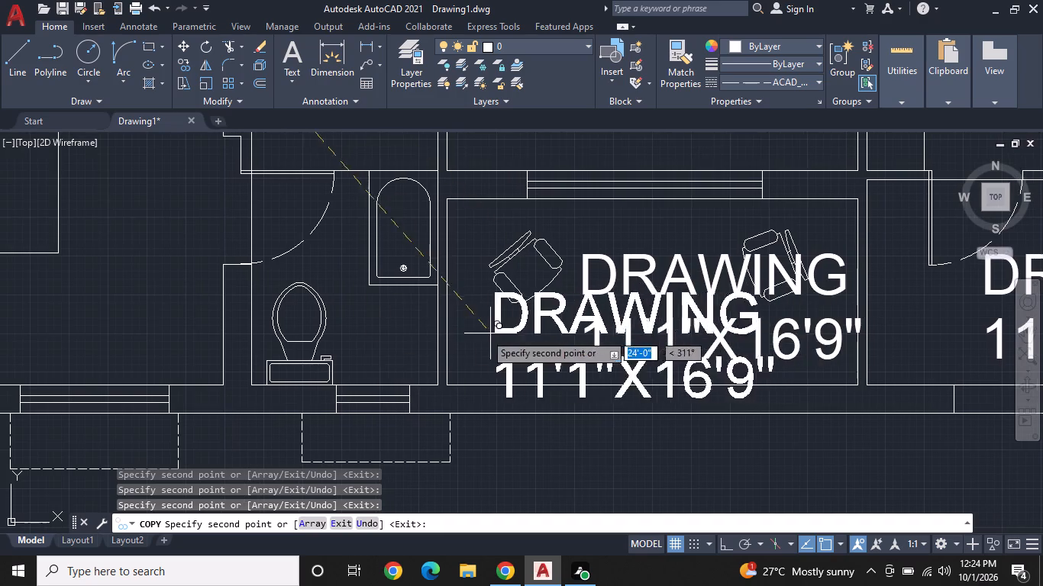
pyautogui.scroll(-1, 399, 325)
pyautogui.moveTo(309, 227); pyautogui.dragTo(441, 331, button='middle')
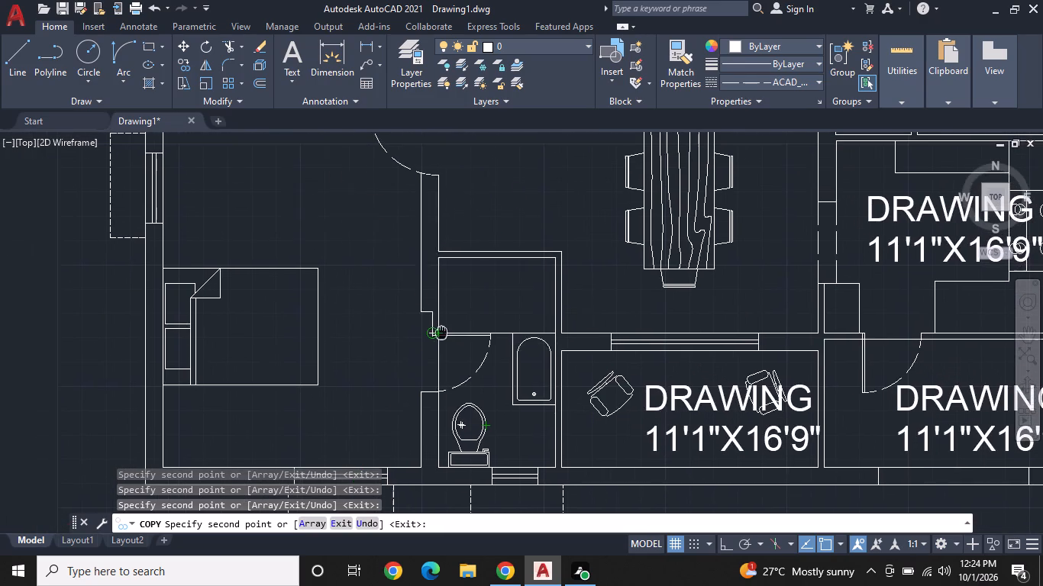
pyautogui.click(454, 292)
pyautogui.moveTo(215, 274); pyautogui.dragTo(244, 324, button='middle')
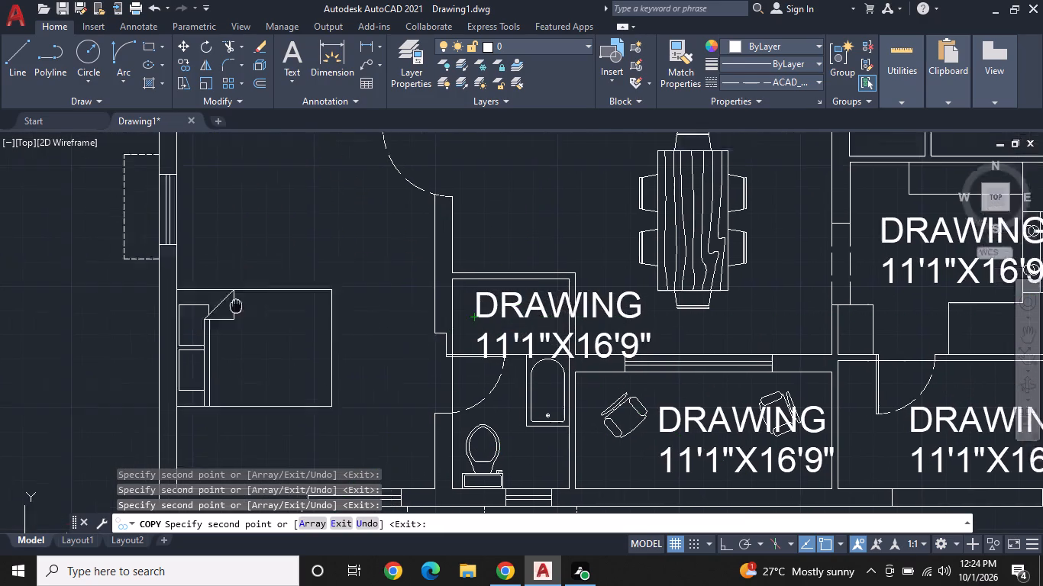
pyautogui.moveTo(244, 324); pyautogui.dragTo(286, 414, button='middle')
pyautogui.click(269, 320)
pyautogui.scroll(-1, 454, 351)
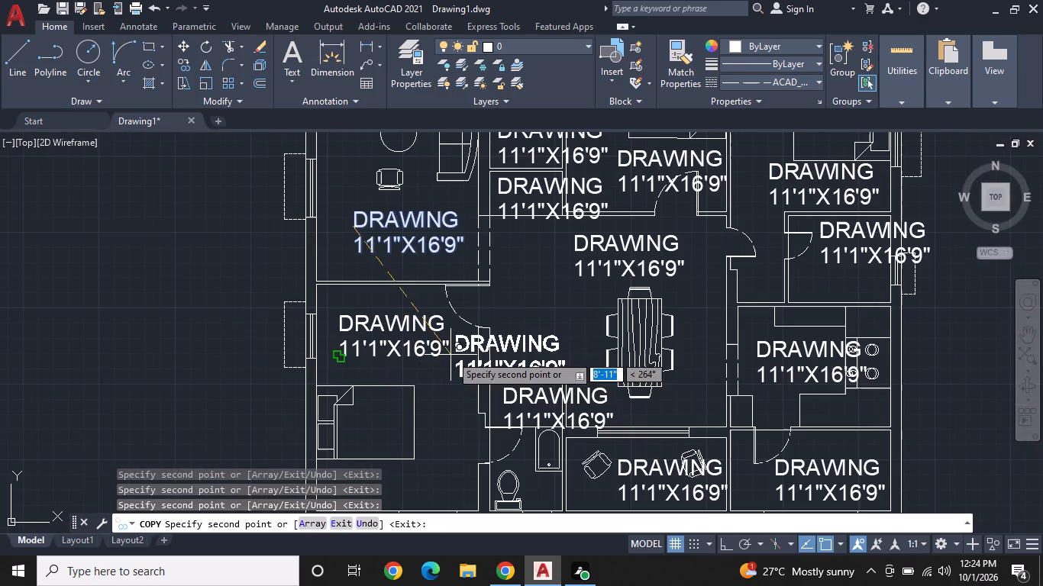
pyautogui.moveTo(461, 349); pyautogui.dragTo(344, 354, button='middle')
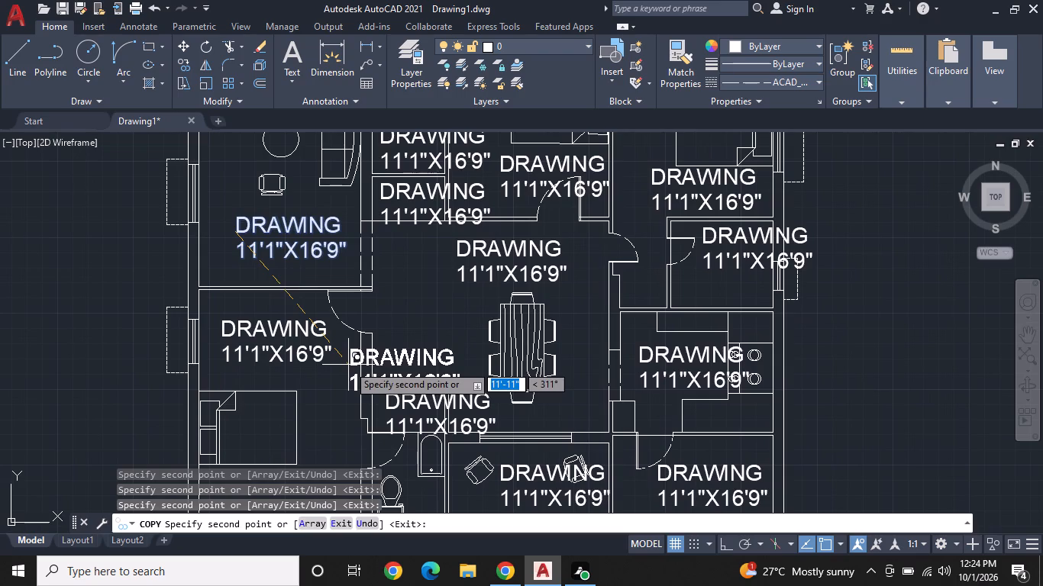
# Finish copying labels and change the DRAWING text in the small room south of the north bathroom to TOILET.
pyautogui.press('Escape')
pyautogui.moveTo(383, 307); pyautogui.dragTo(351, 386, button='middle')
pyautogui.scroll(2, 381, 223)
pyautogui.moveTo(383, 221); pyautogui.dragTo(366, 312, button='middle')
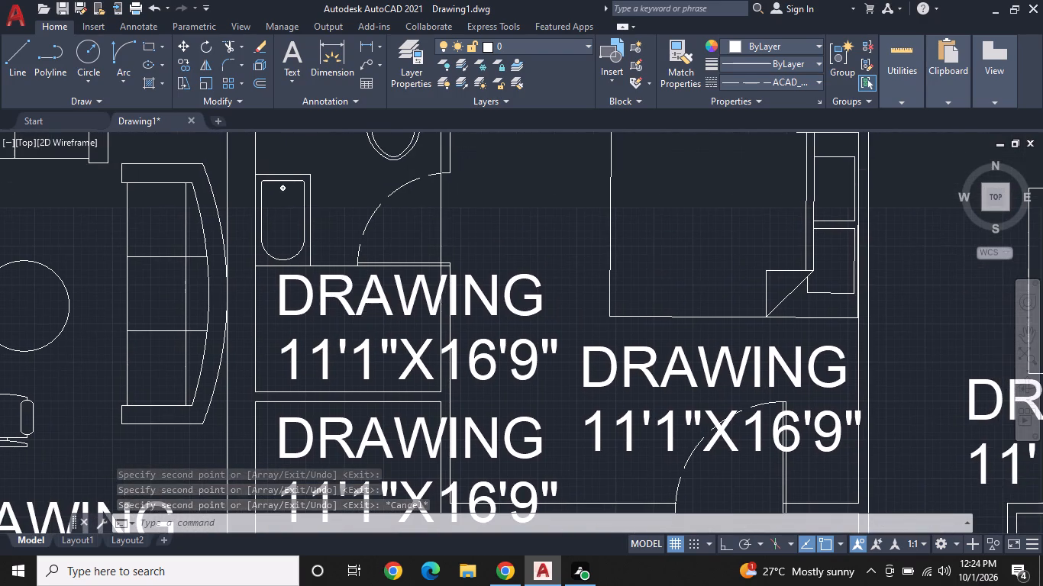
pyautogui.click(375, 291)
pyautogui.doubleClick(374, 292)
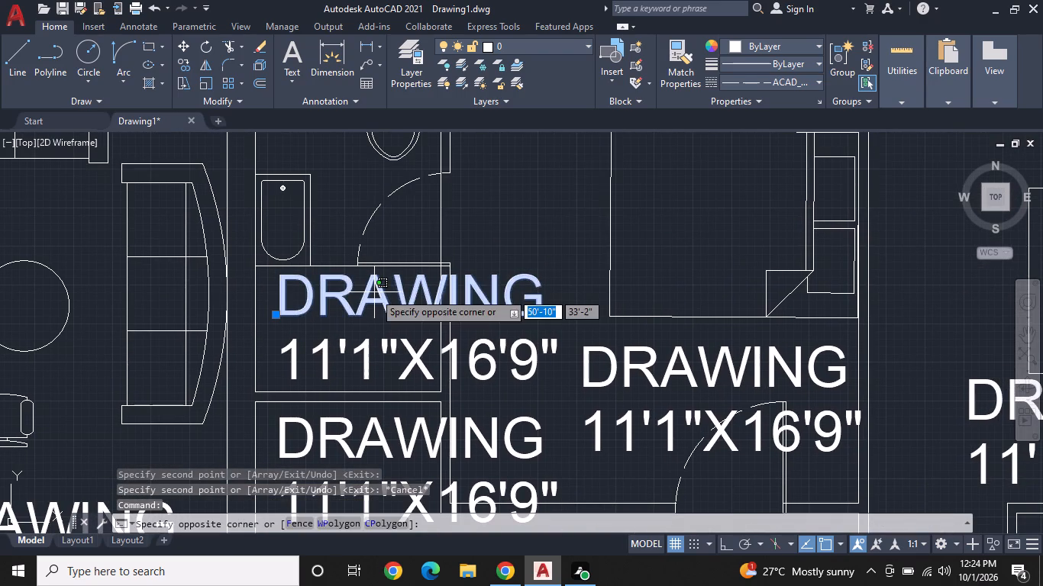
pyautogui.press('BackSpace')
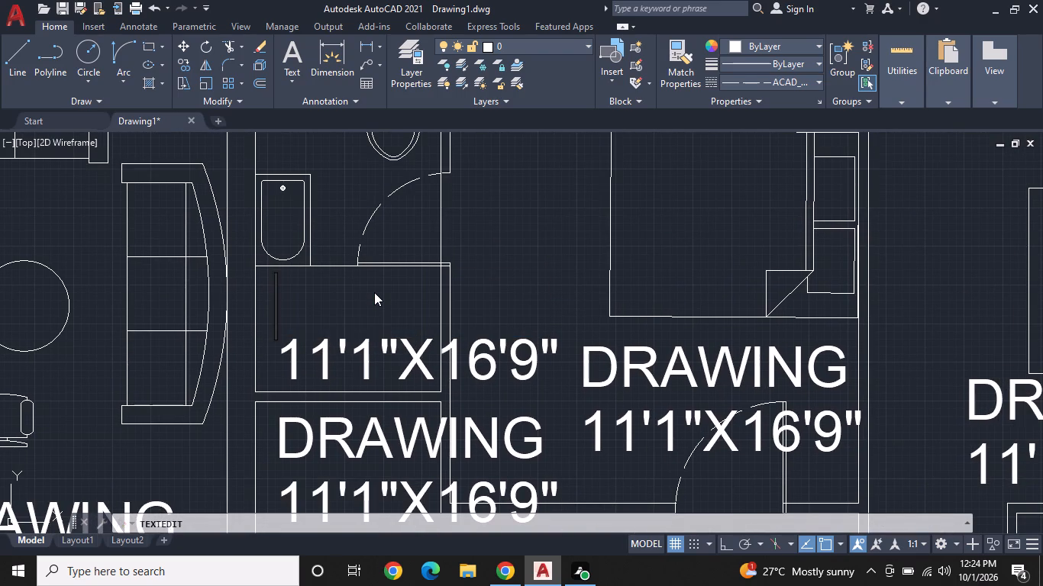
pyautogui.write('TOILET')
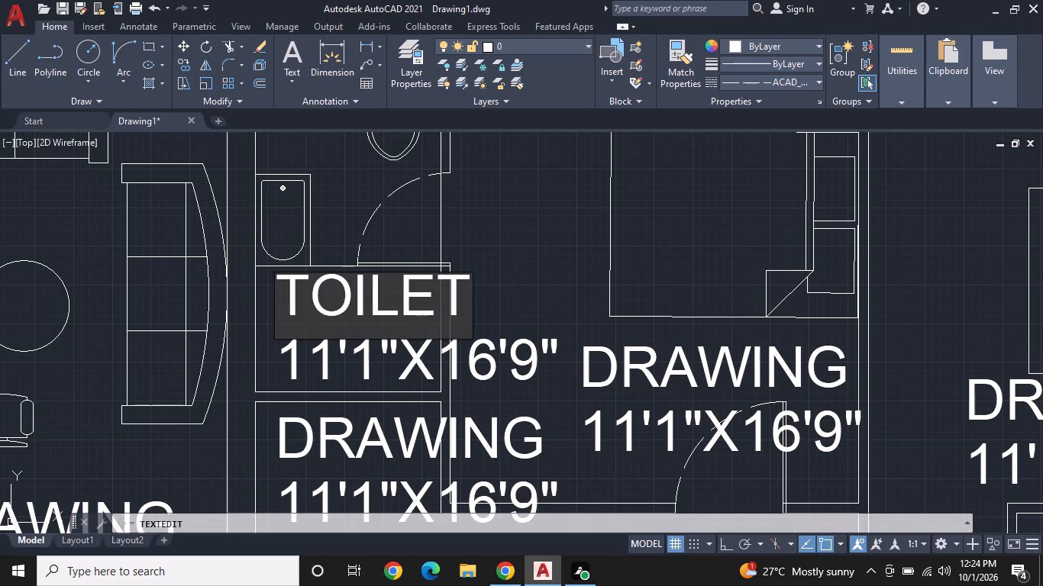
# Change the size line under the TOILET label to 5'0"X9'0".
pyautogui.click(361, 340)
pyautogui.click(363, 351)
pyautogui.doubleClick(365, 351)
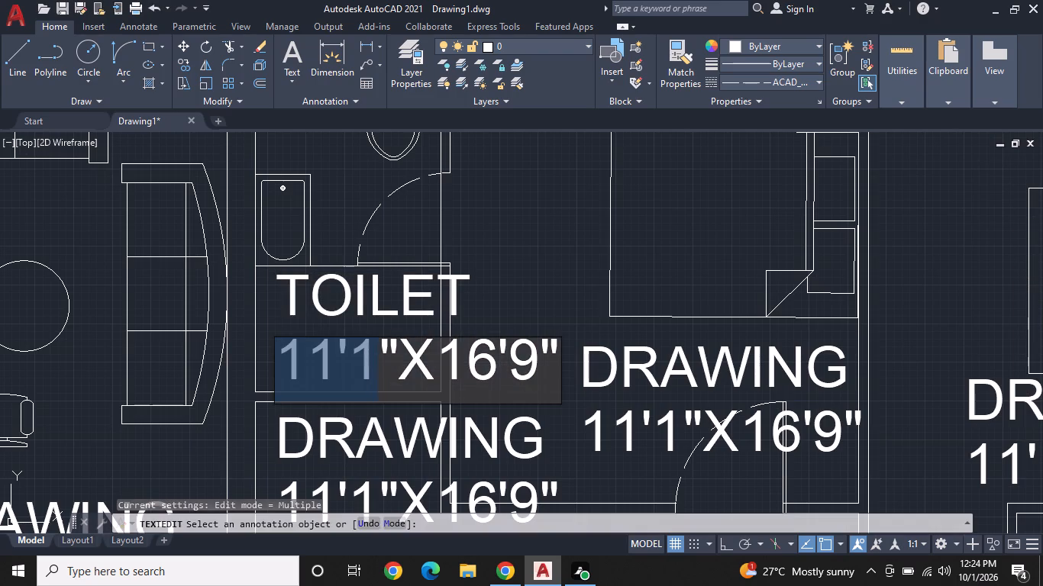
pyautogui.click(560, 382)
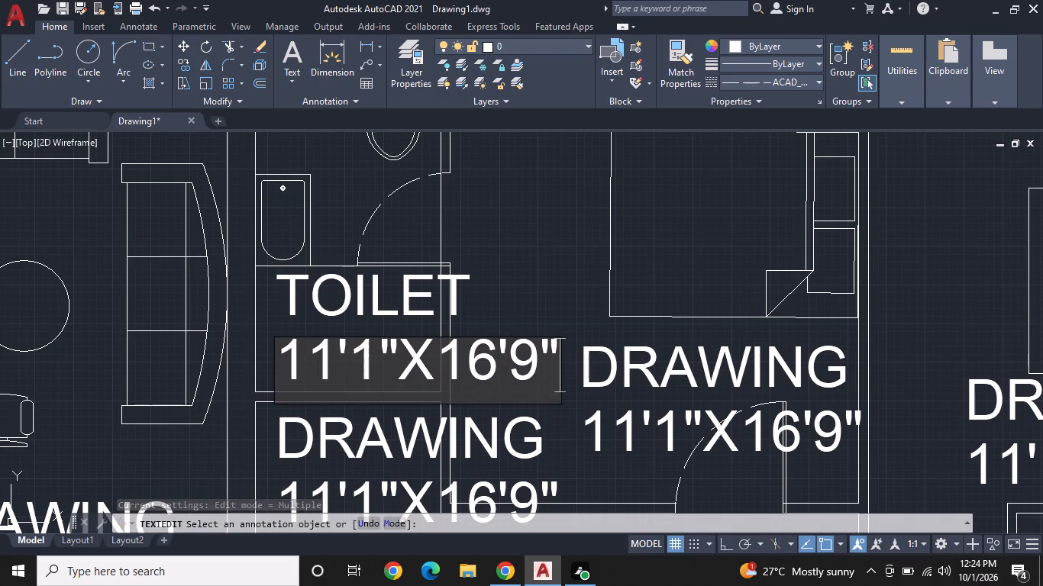
pyautogui.press('BackSpace')
pyautogui.press('BackSpace')
pyautogui.press('BackSpace')
pyautogui.press('BackSpace')
pyautogui.press('BackSpace')
pyautogui.press('BackSpace')
pyautogui.press('BackSpace')
pyautogui.press('BackSpace')
pyautogui.press('BackSpace')
pyautogui.press('BackSpace')
pyautogui.press('BackSpace')
pyautogui.press('BackSpace')
pyautogui.press('BackSpace')
pyautogui.press('BackSpace')
pyautogui.press('BackSpace')
pyautogui.press('BackSpace')
pyautogui.press('BackSpace')
pyautogui.press('BackSpace')
pyautogui.press('BackSpace')
pyautogui.press('BackSpace')
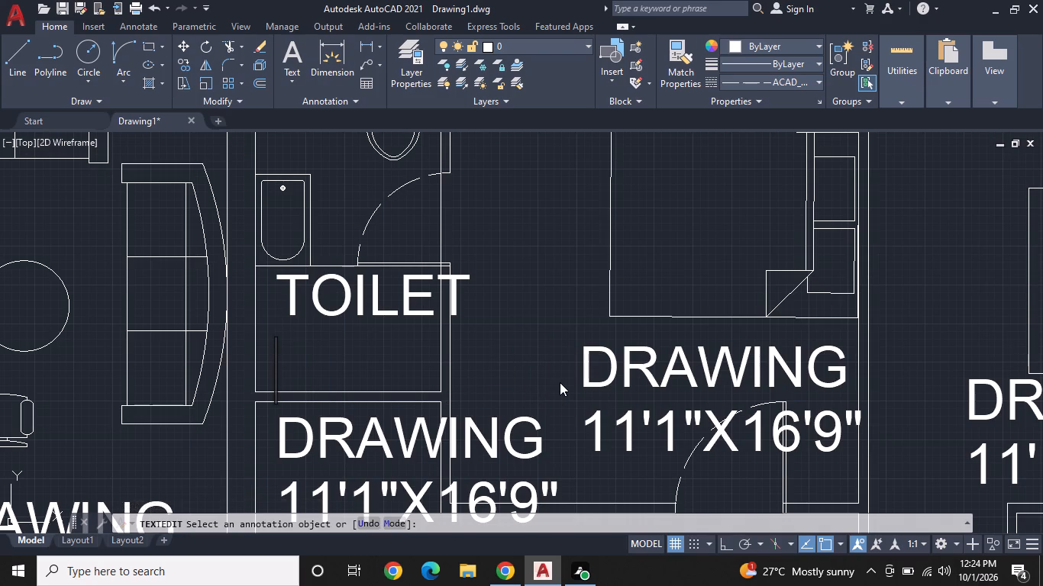
pyautogui.write("5'")
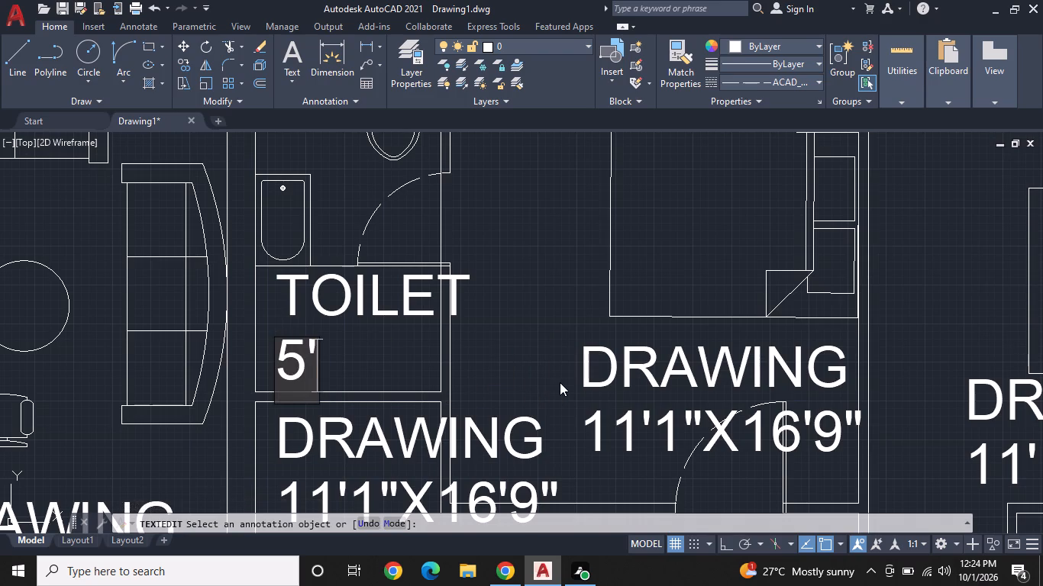
pyautogui.write('0"X')
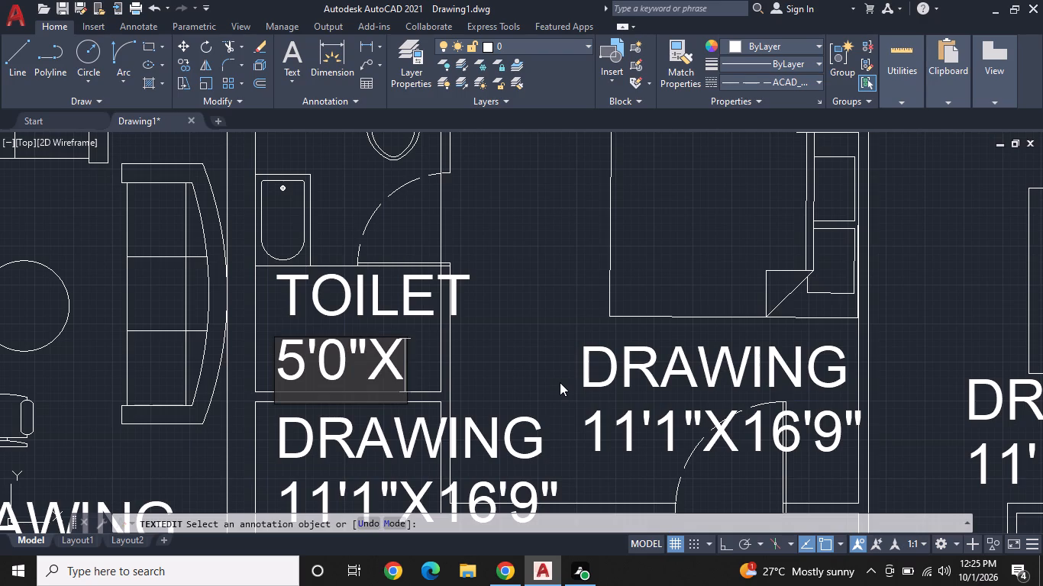
pyautogui.write('9\'0"')
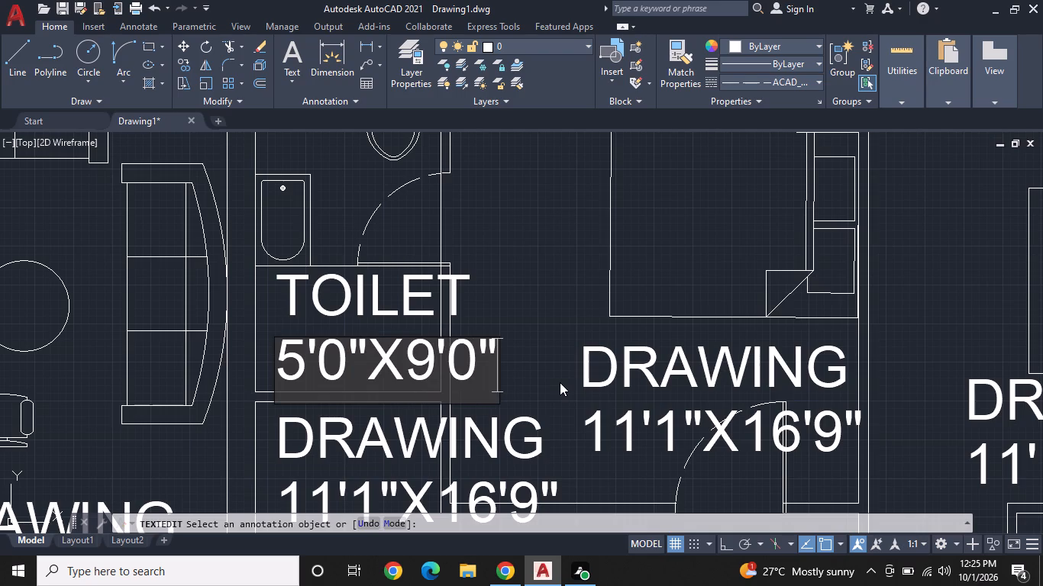
pyautogui.press('Return')
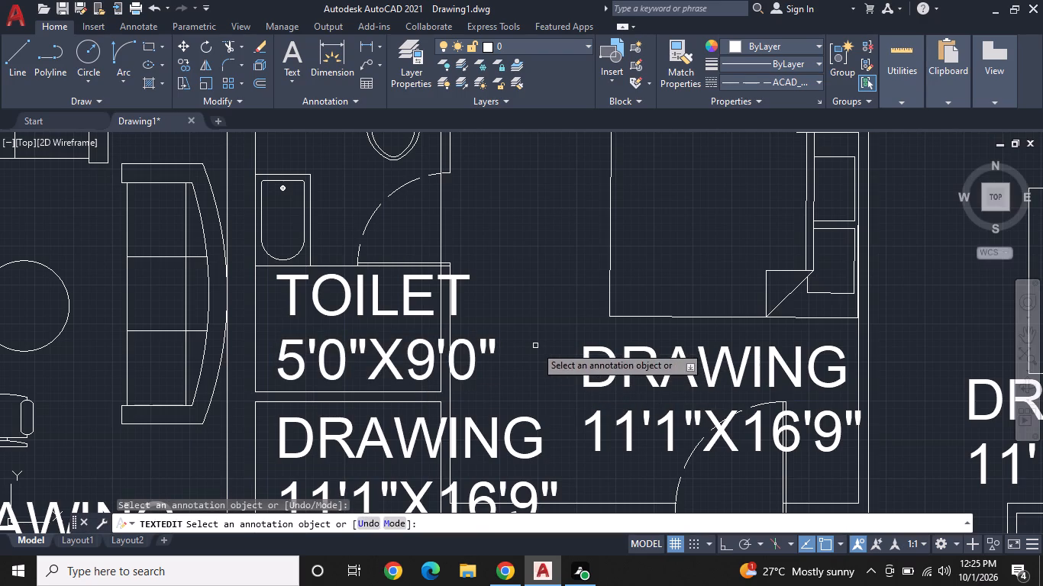
pyautogui.press('Escape')
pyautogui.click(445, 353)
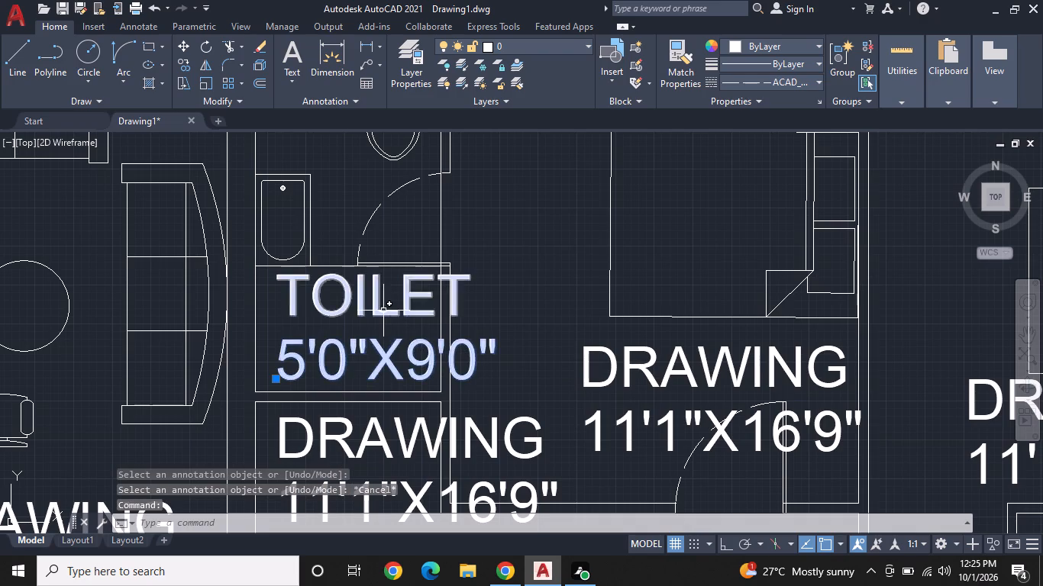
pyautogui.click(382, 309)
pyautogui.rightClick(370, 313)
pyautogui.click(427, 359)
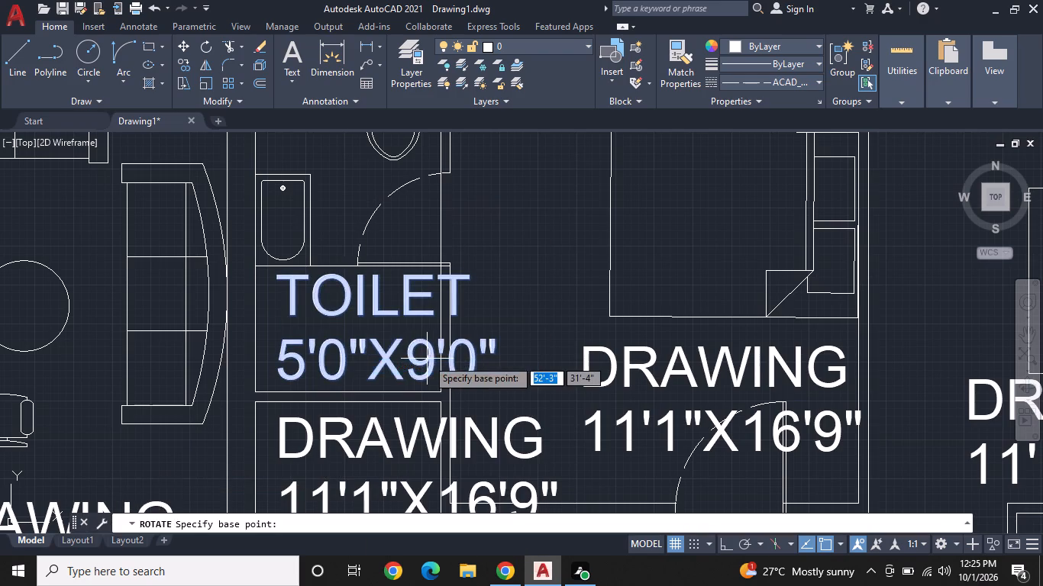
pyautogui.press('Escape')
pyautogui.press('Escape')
# Scale down both lines of the TOILET label from the name's insertion point so they fit between the room's walls.
pyautogui.click(412, 362)
pyautogui.click(401, 305)
pyautogui.rightClick(399, 306)
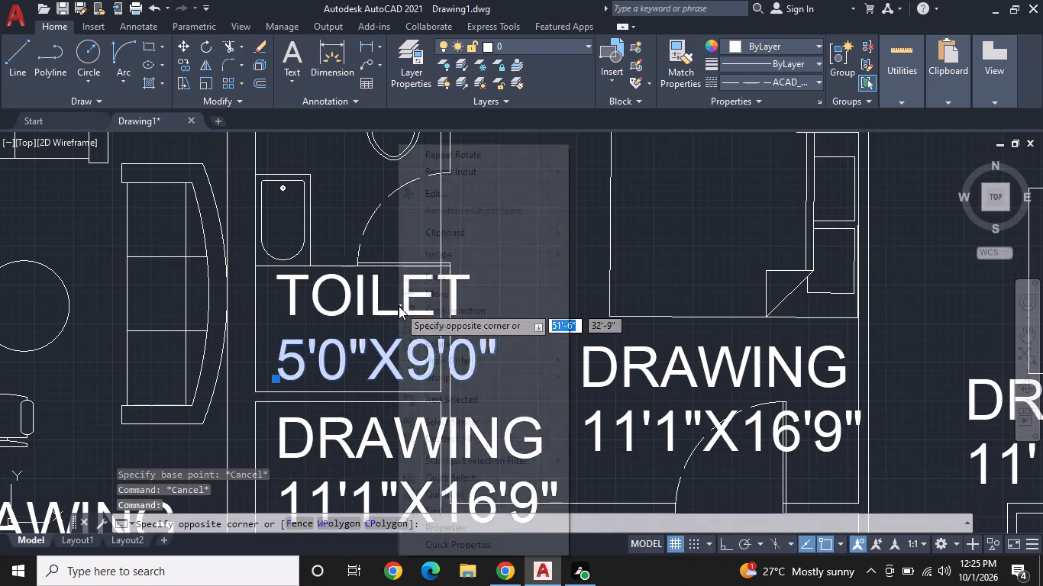
pyautogui.press('Escape')
pyautogui.click(383, 313)
pyautogui.rightClick(367, 316)
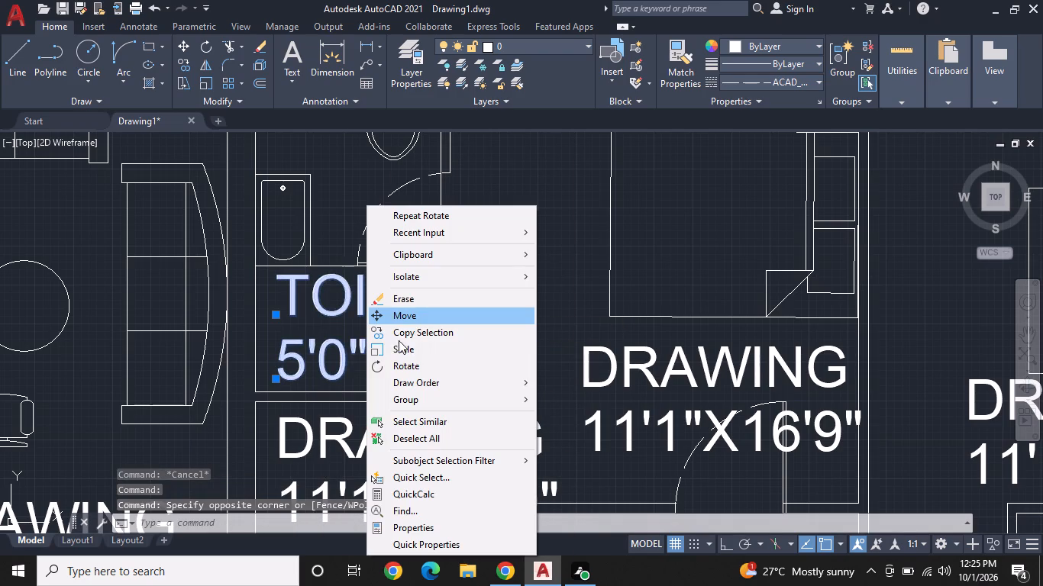
pyautogui.click(401, 348)
pyautogui.doubleClick(279, 311)
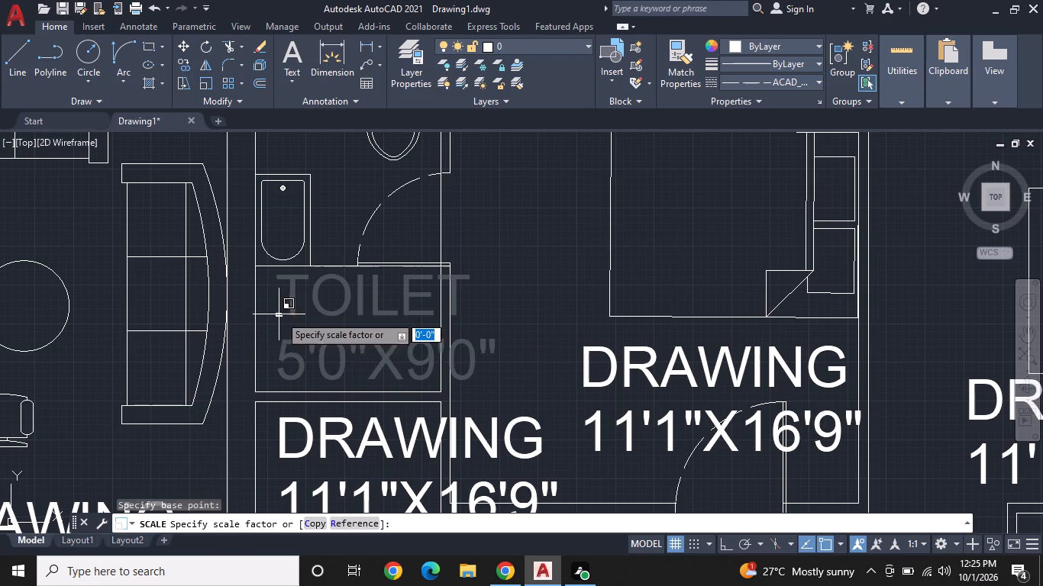
pyautogui.click(331, 362)
# Change the DRAWING text in the small room directly south of the TOILET label to POOJA.
pyautogui.moveTo(389, 361); pyautogui.dragTo(376, 271, button='middle')
pyautogui.doubleClick(407, 330)
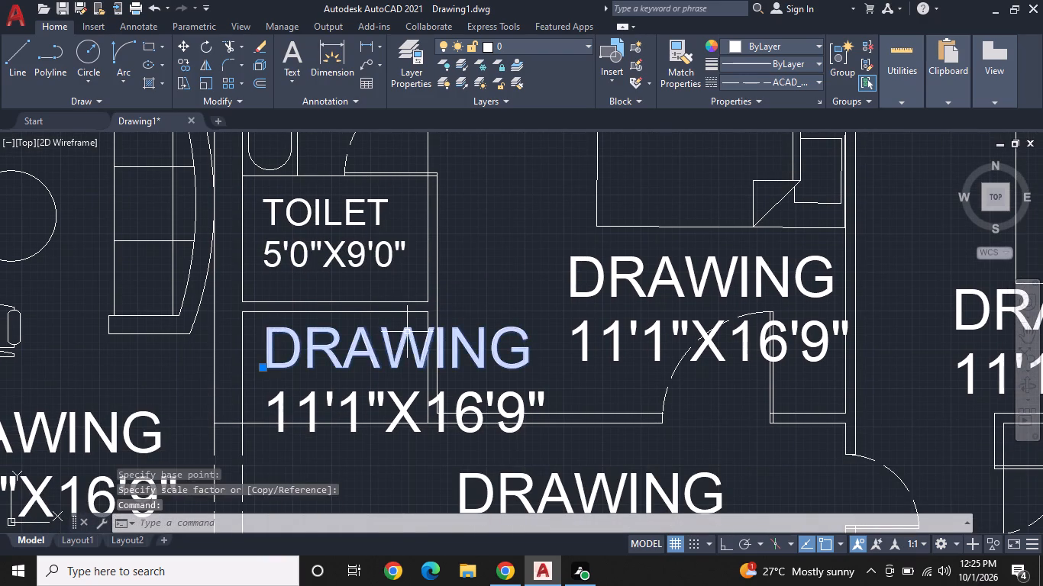
pyautogui.doubleClick(426, 359)
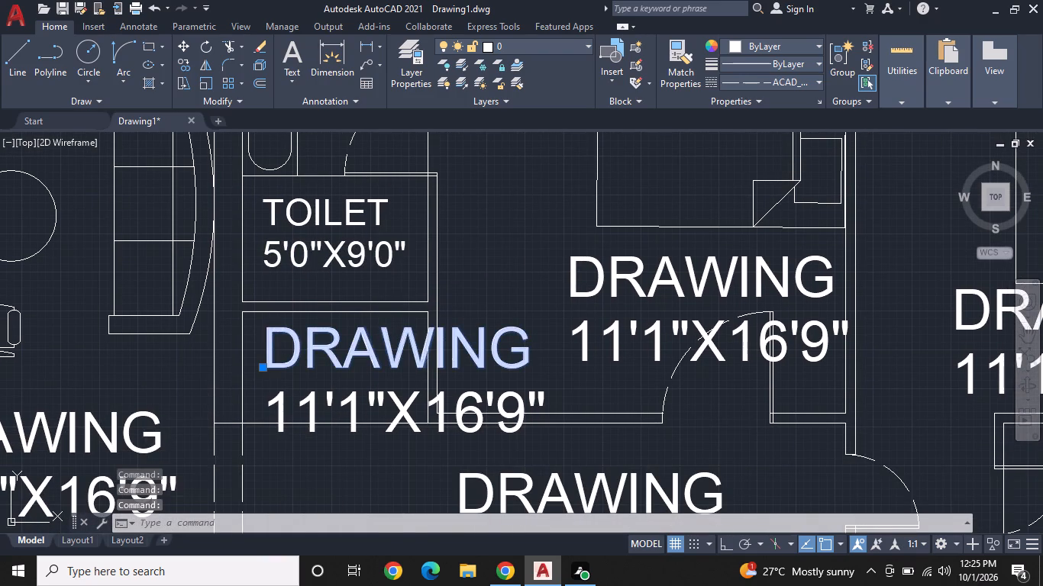
pyautogui.press('BackSpace')
pyautogui.write('POOK')
pyautogui.press('BackSpace')
pyautogui.write('JA')
pyautogui.press('Return')
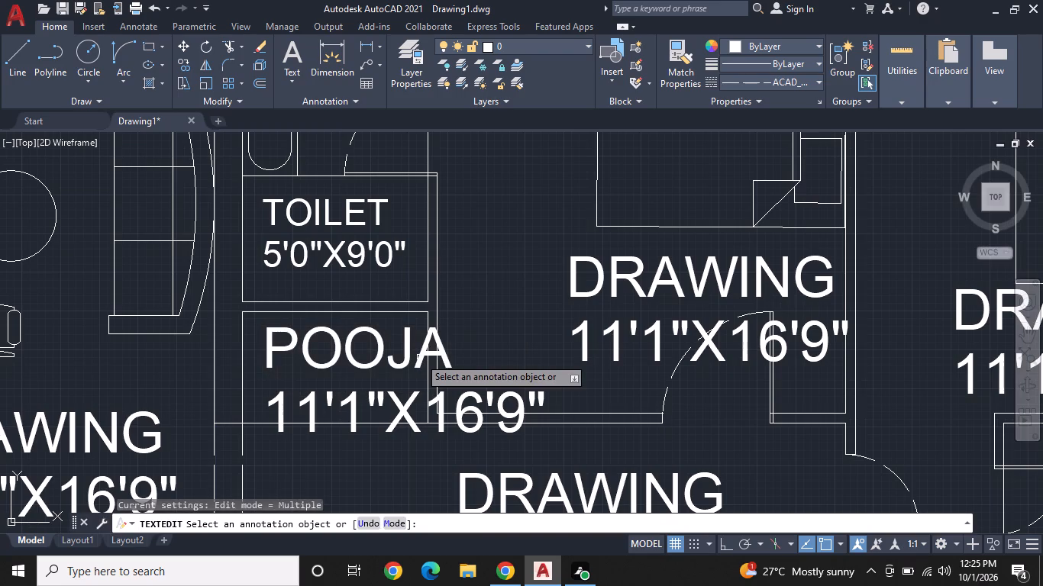
pyautogui.press('Escape')
# Erase the size line beneath the POOJA label.
pyautogui.click(397, 414)
pyautogui.rightClick(397, 414)
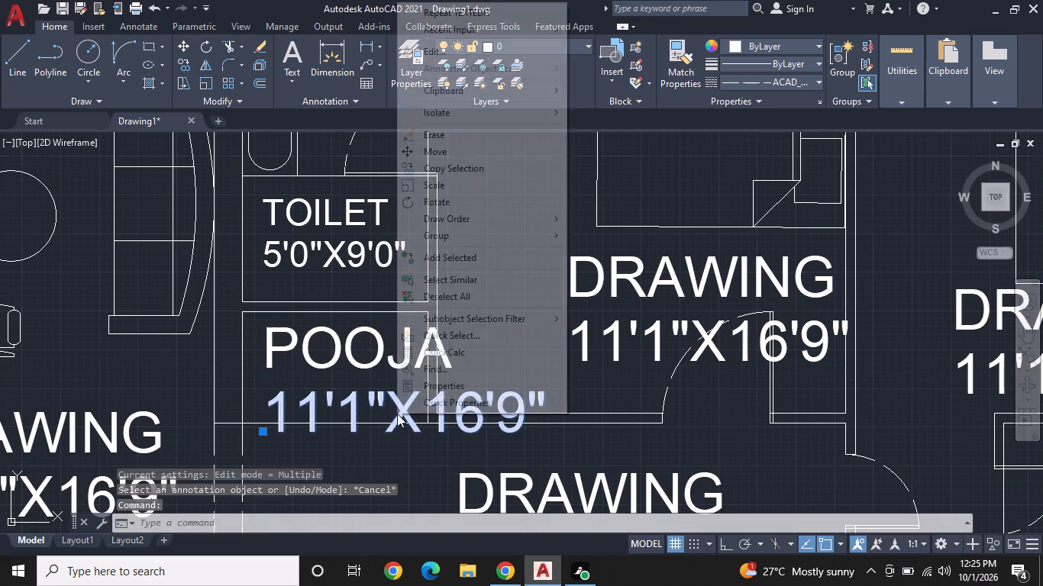
pyautogui.click(480, 136)
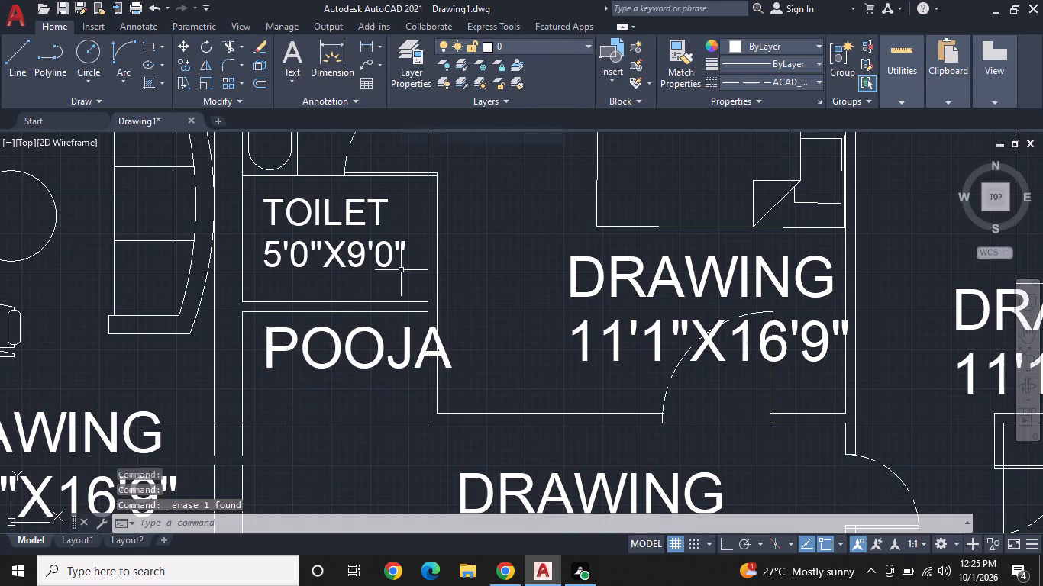
# Scale down the POOJA text from its insertion point so it fits within its small room.
pyautogui.click(336, 365)
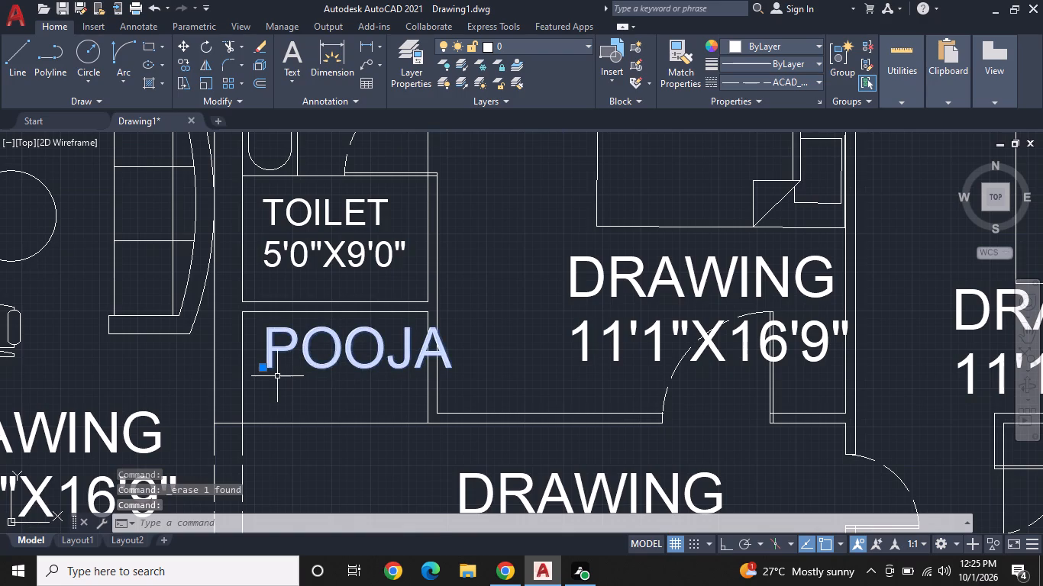
pyautogui.rightClick(271, 376)
pyautogui.click(361, 333)
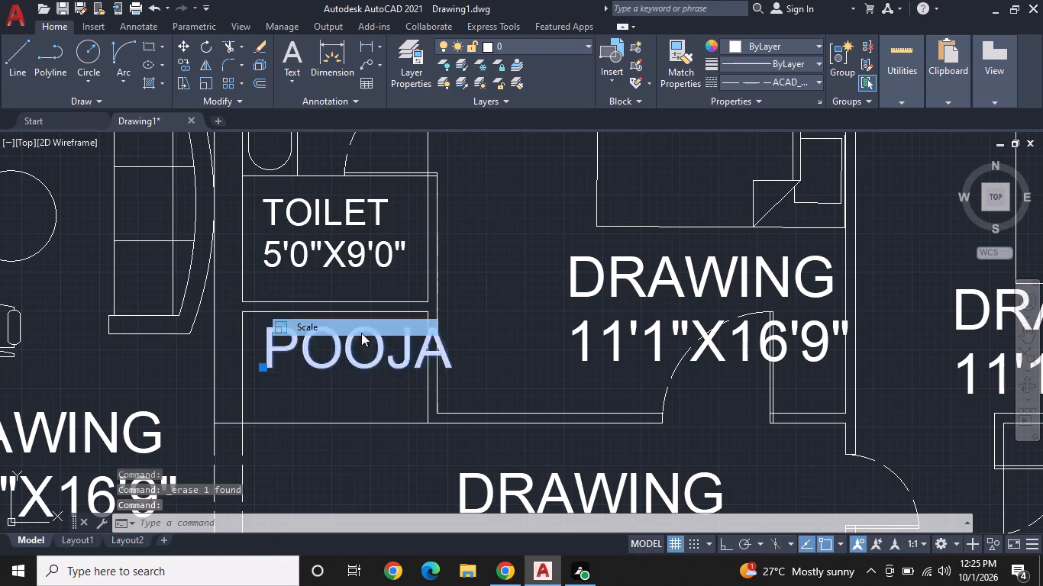
pyautogui.click(263, 368)
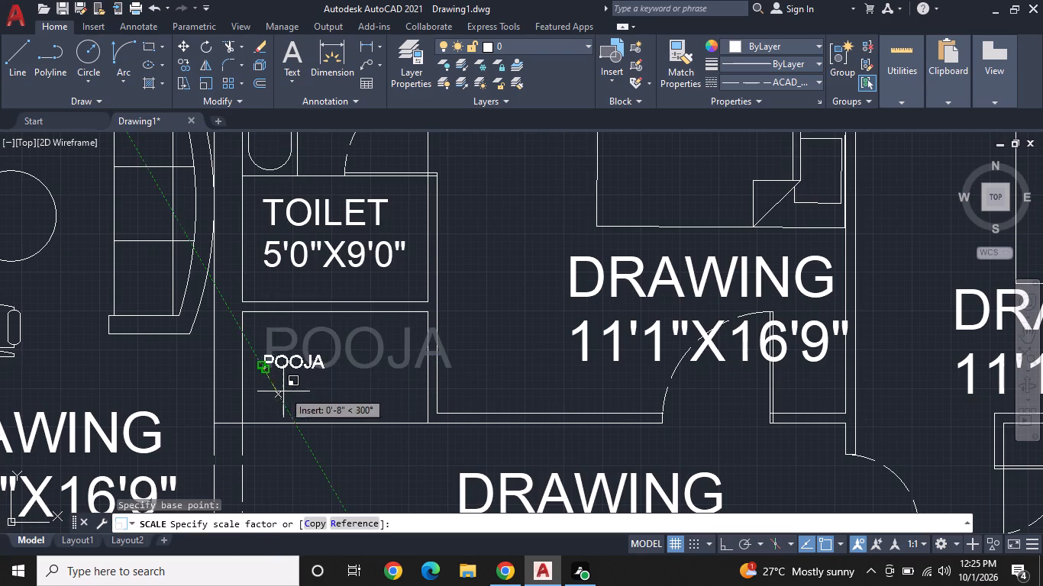
pyautogui.click(325, 406)
# Move the two-line label in the north-middle bedroom west and slightly north, close to the bedroom's west wall.
pyautogui.moveTo(495, 333); pyautogui.dragTo(255, 368, button='middle')
pyautogui.click(472, 324)
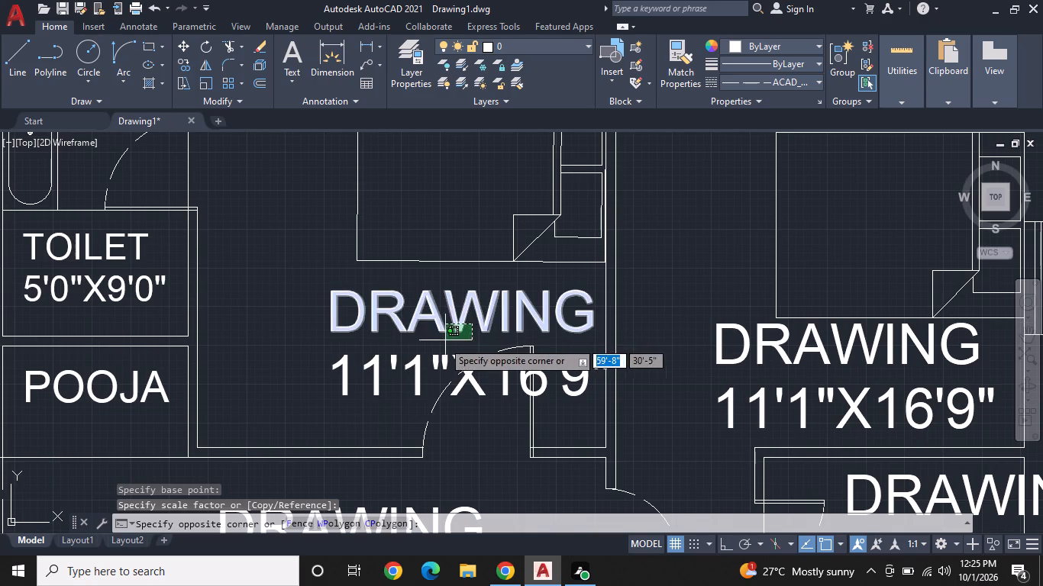
pyautogui.click(431, 343)
pyautogui.click(399, 373)
pyautogui.click(376, 375)
pyautogui.click(357, 375)
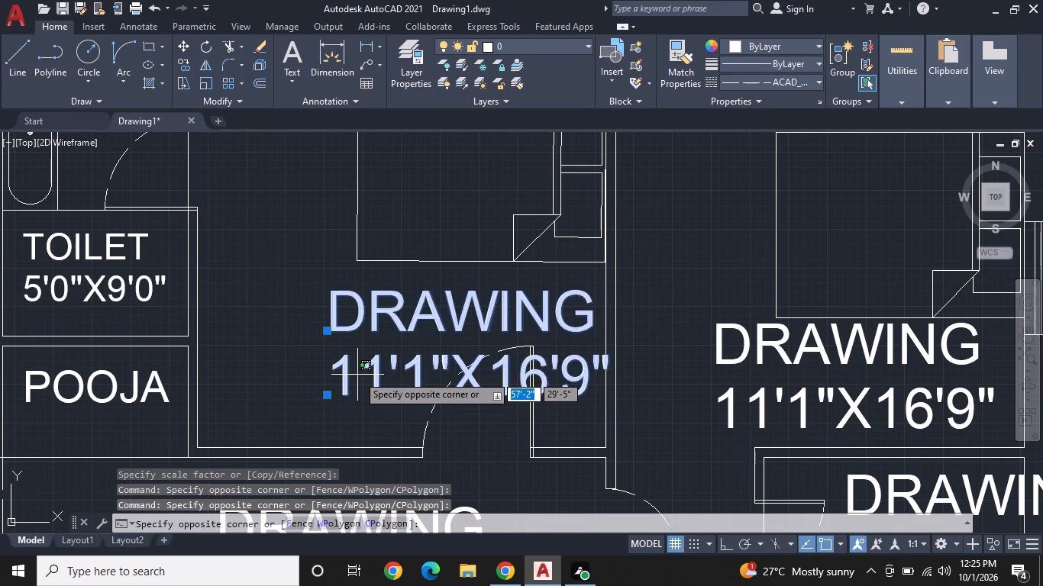
pyautogui.rightClick(357, 375)
pyautogui.click(438, 133)
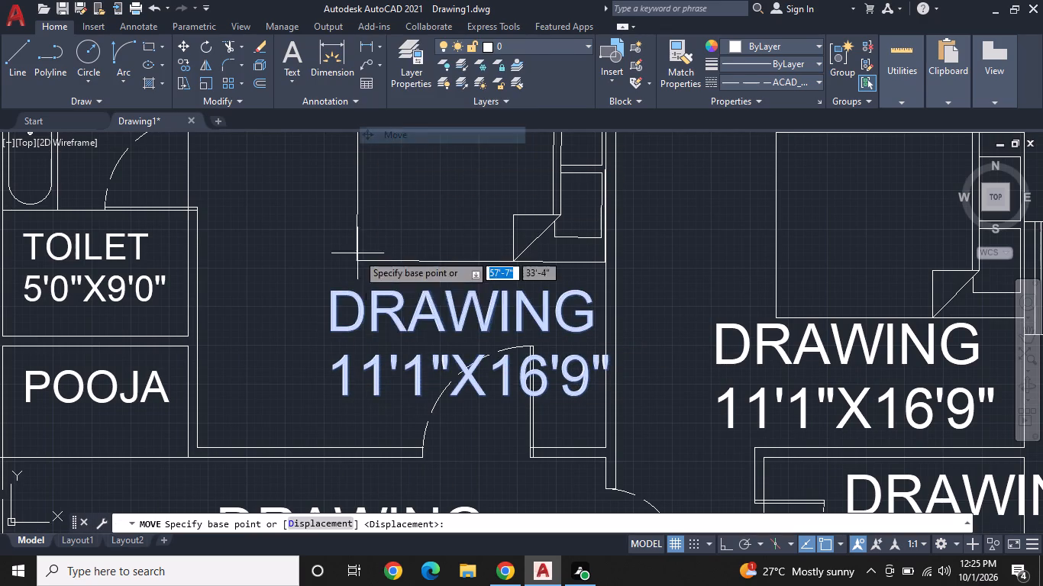
pyautogui.click(327, 330)
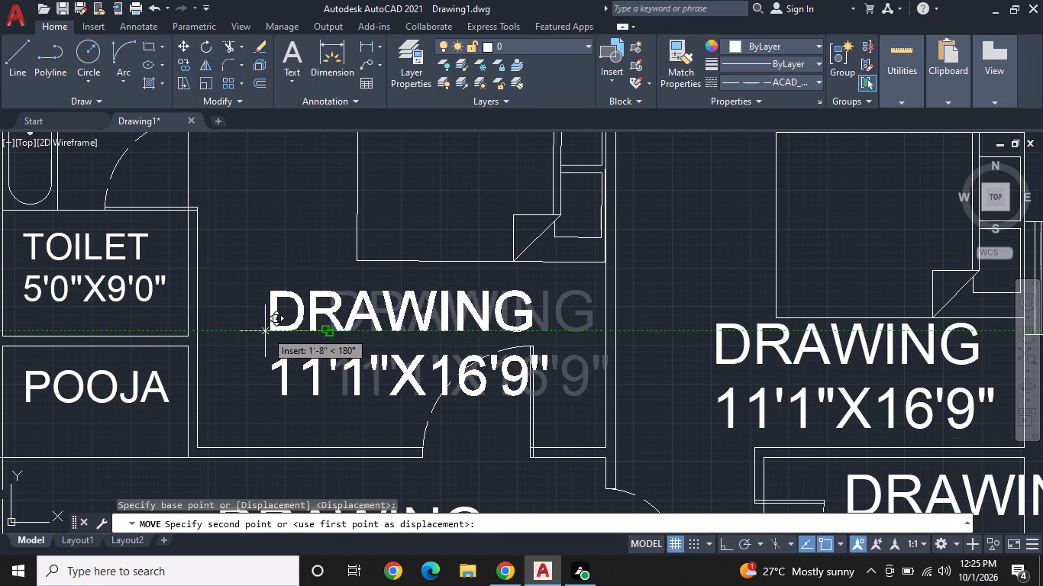
pyautogui.click(212, 315)
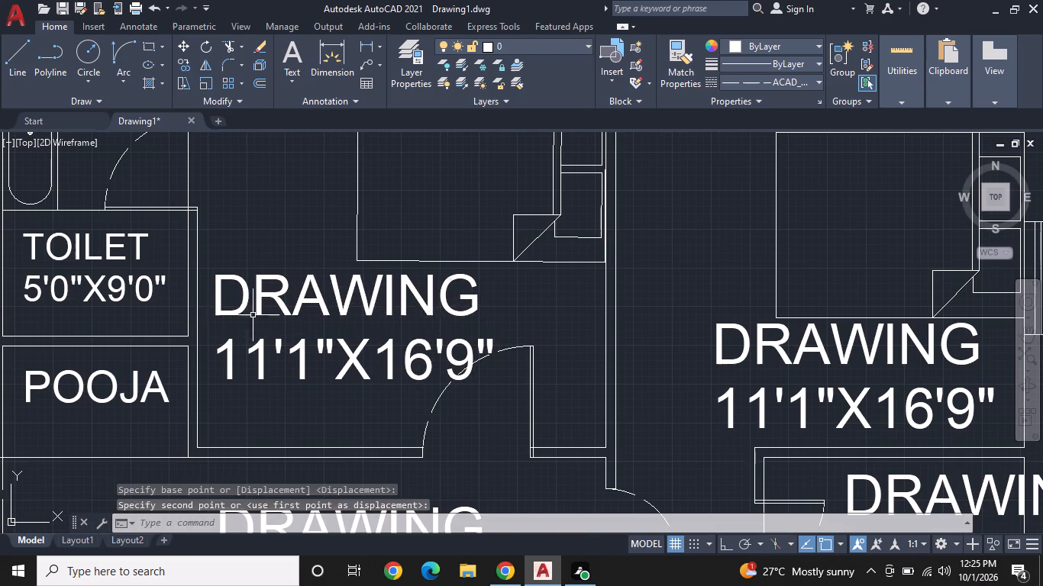
pyautogui.press('Escape')
# Change the DRAWING text in the north-middle bedroom to BED ROOM.
pyautogui.click(302, 311)
pyautogui.doubleClick(303, 282)
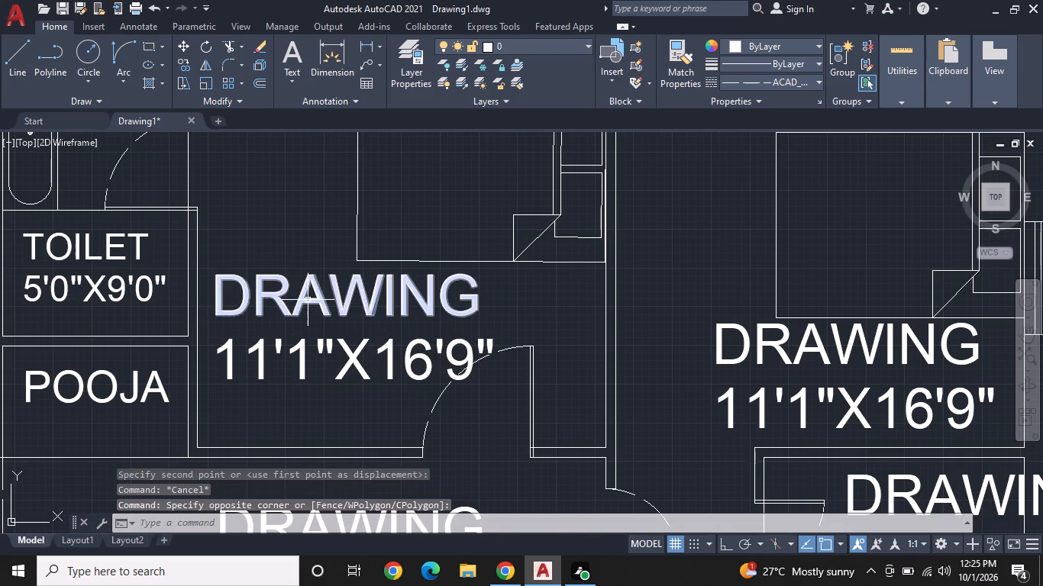
pyautogui.doubleClick(307, 298)
pyautogui.press('BackSpace')
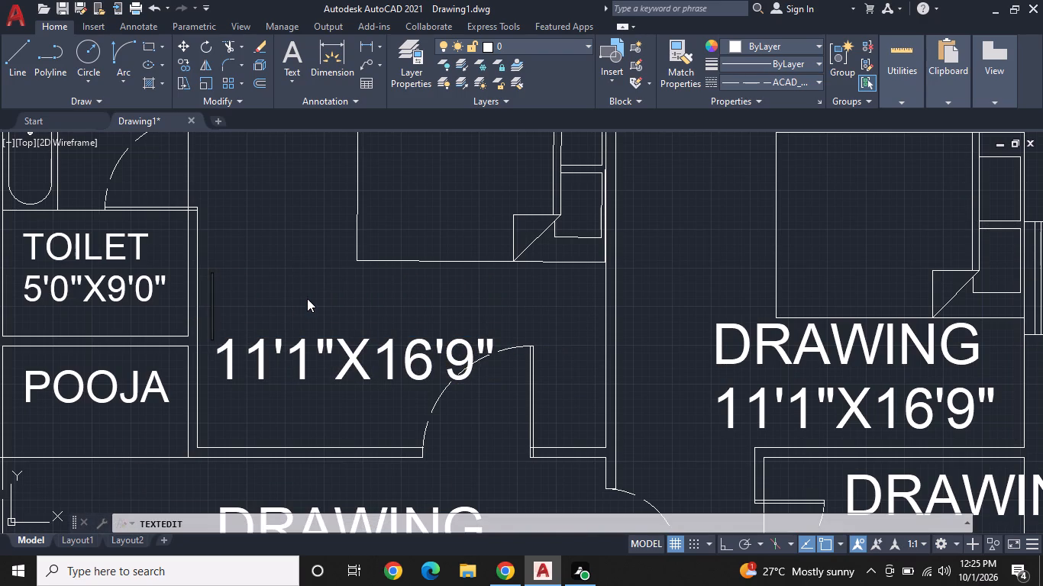
pyautogui.write('BED ROOM')
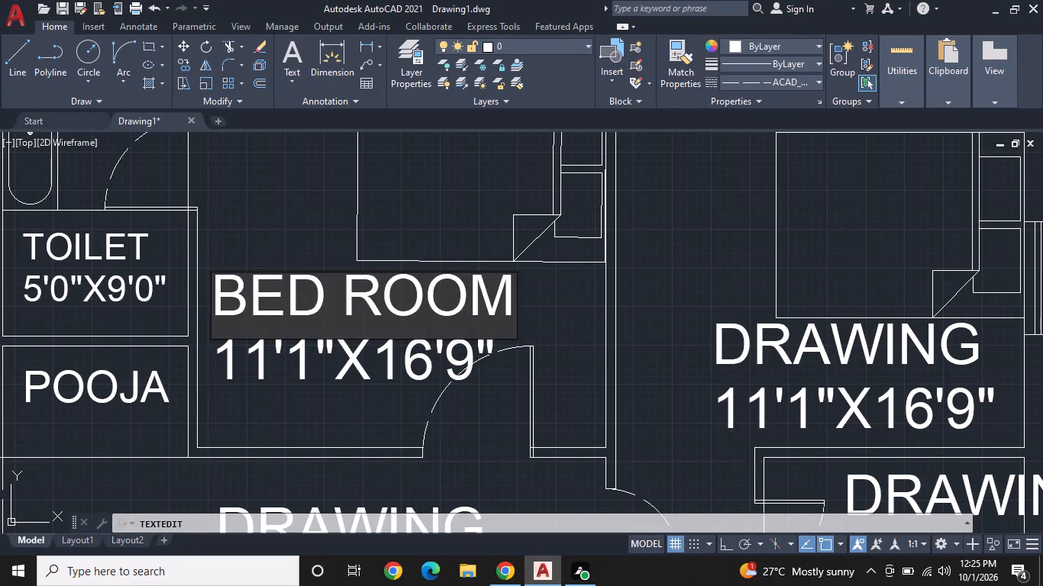
# Change the size line under the north-middle bedroom's BED ROOM text to 11'0"X12'0".
pyautogui.click(308, 361)
pyautogui.click(298, 364)
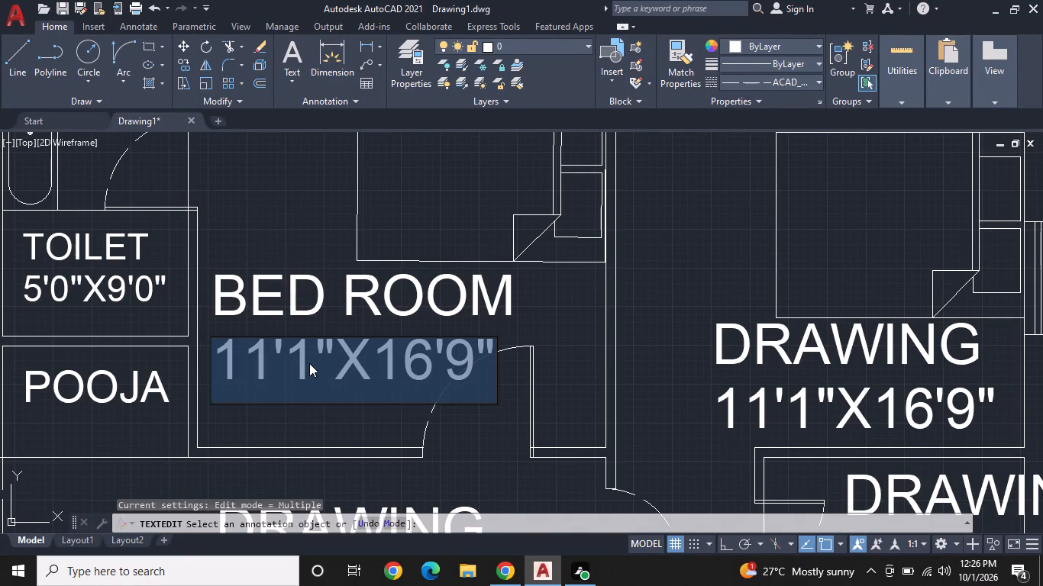
pyautogui.press('BackSpace')
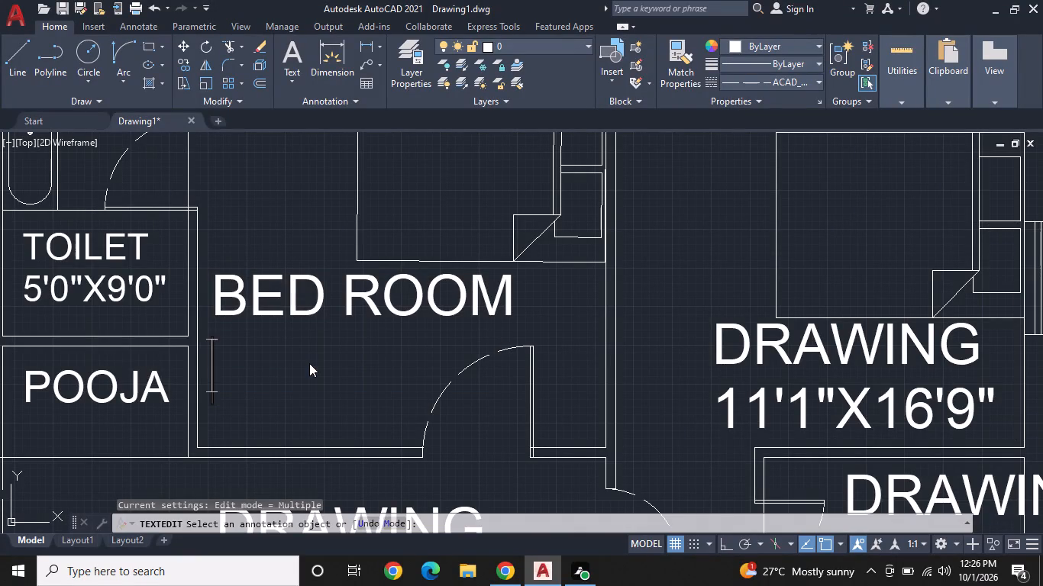
pyautogui.write('11\'0"X')
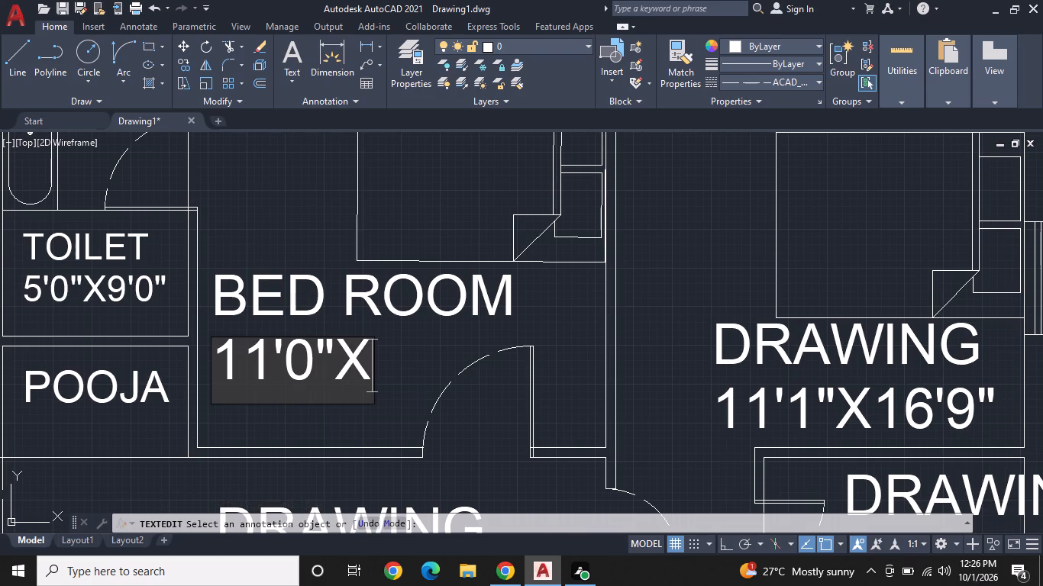
pyautogui.write('12\'0"')
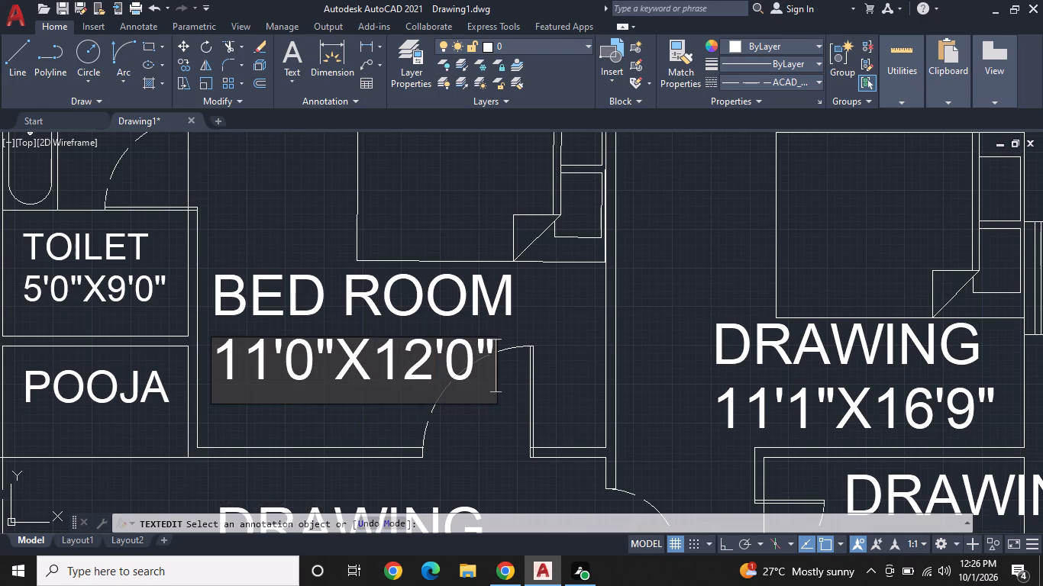
pyautogui.press('Return')
pyautogui.press('Escape')
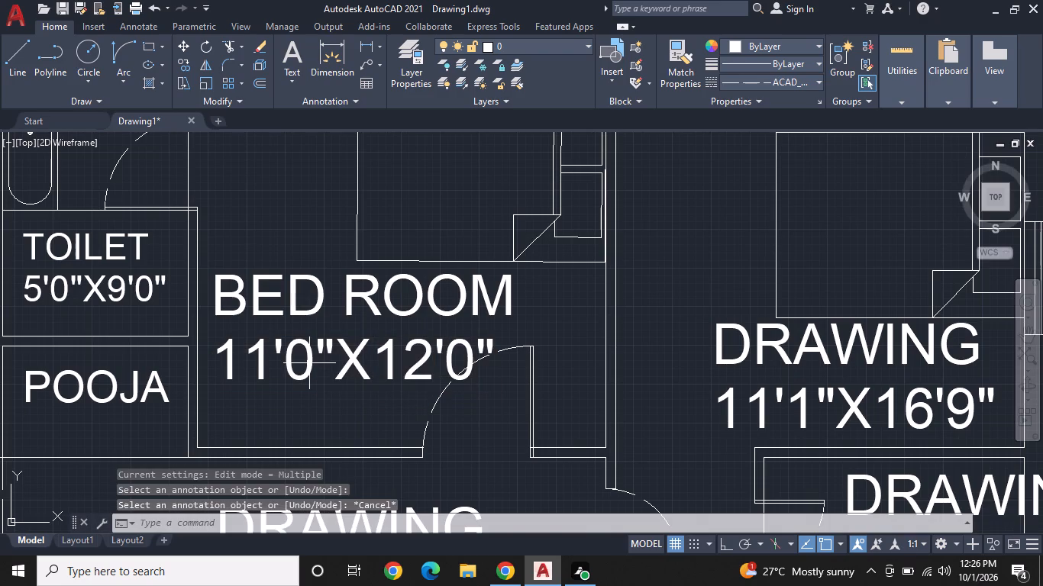
# Scale down the north-middle bedroom's name and size lines together from the BED ROOM text's insertion point.
pyautogui.click(273, 308)
pyautogui.click(254, 347)
pyautogui.rightClick(254, 347)
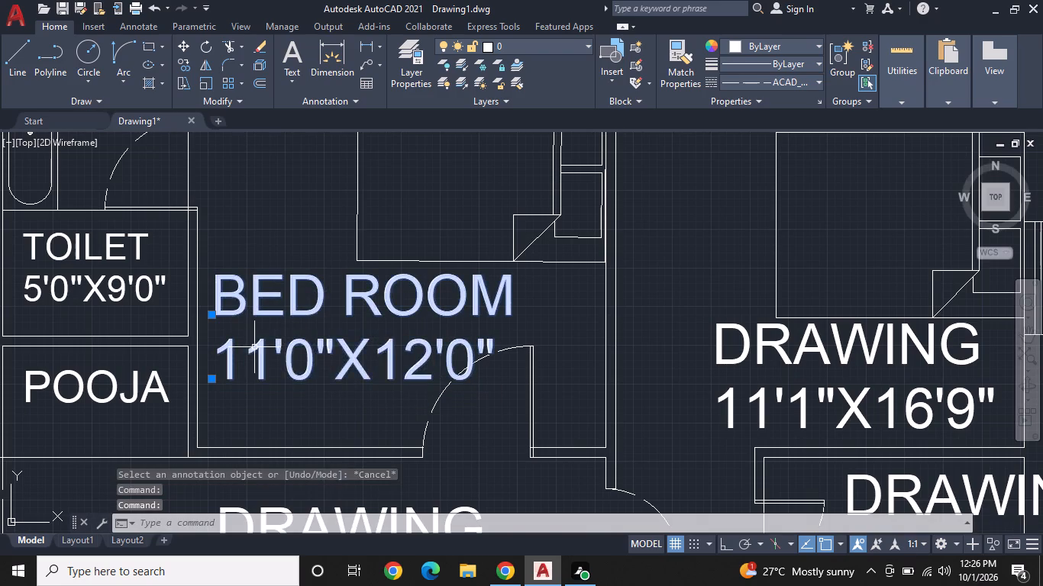
pyautogui.click(303, 351)
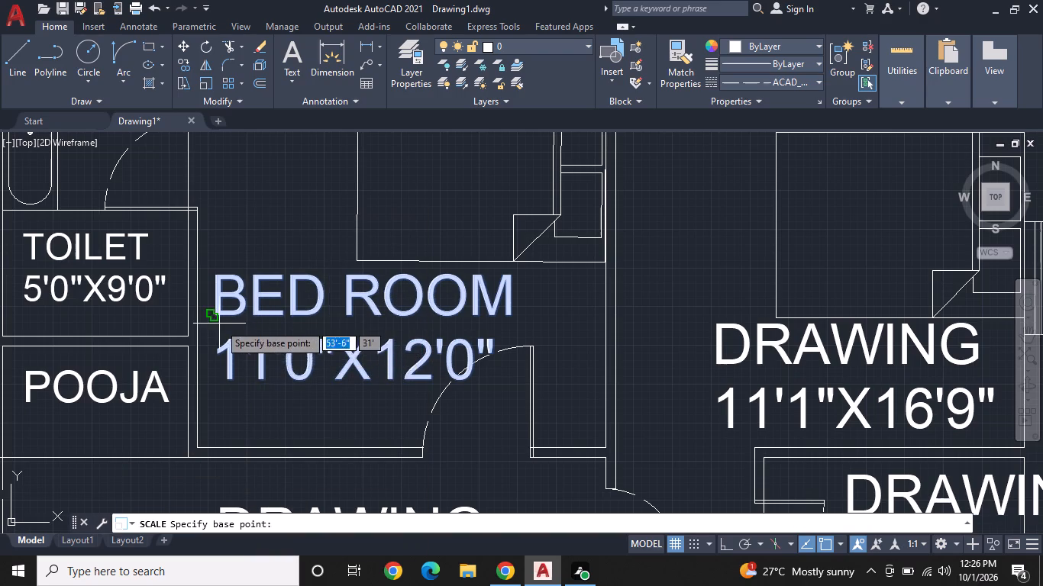
pyautogui.click(213, 319)
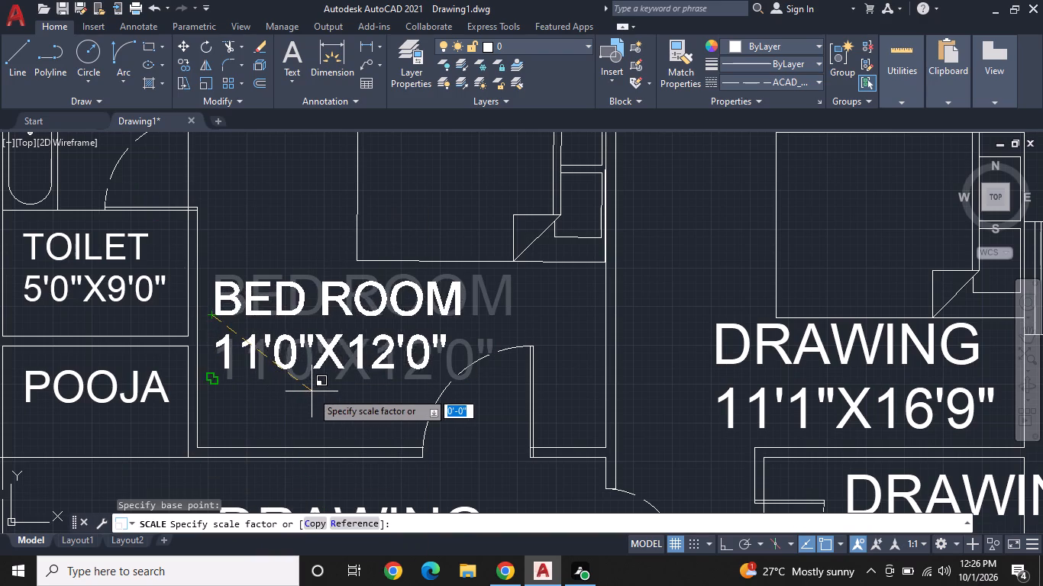
pyautogui.click(312, 391)
# Scale the north-middle bedroom's two-line label back up from the BED ROOM insertion point, keeping it clear of the bedroom's east wall.
pyautogui.click(300, 340)
pyautogui.click(292, 318)
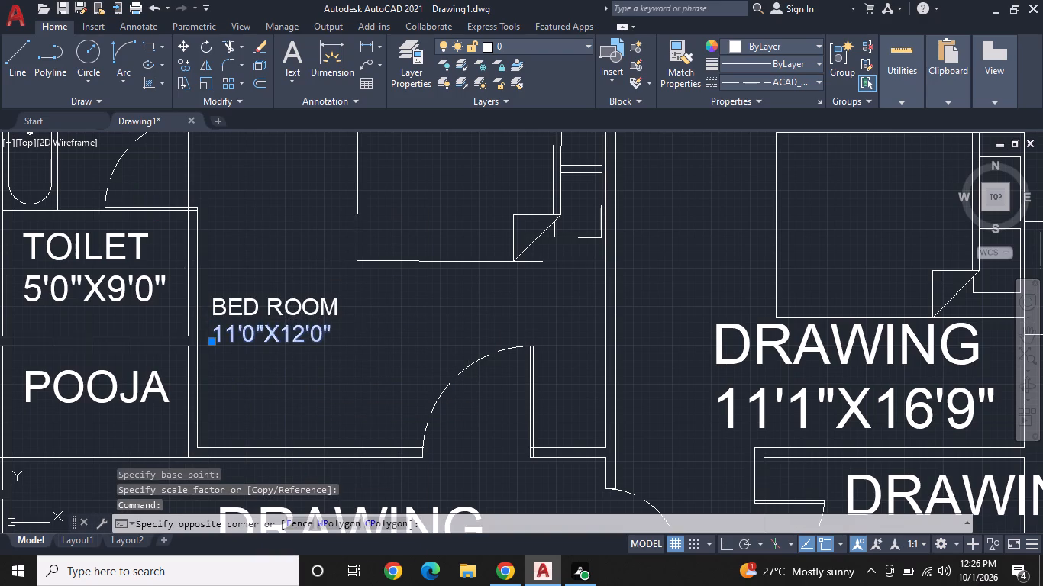
pyautogui.click(292, 306)
pyautogui.rightClick(292, 306)
pyautogui.click(360, 353)
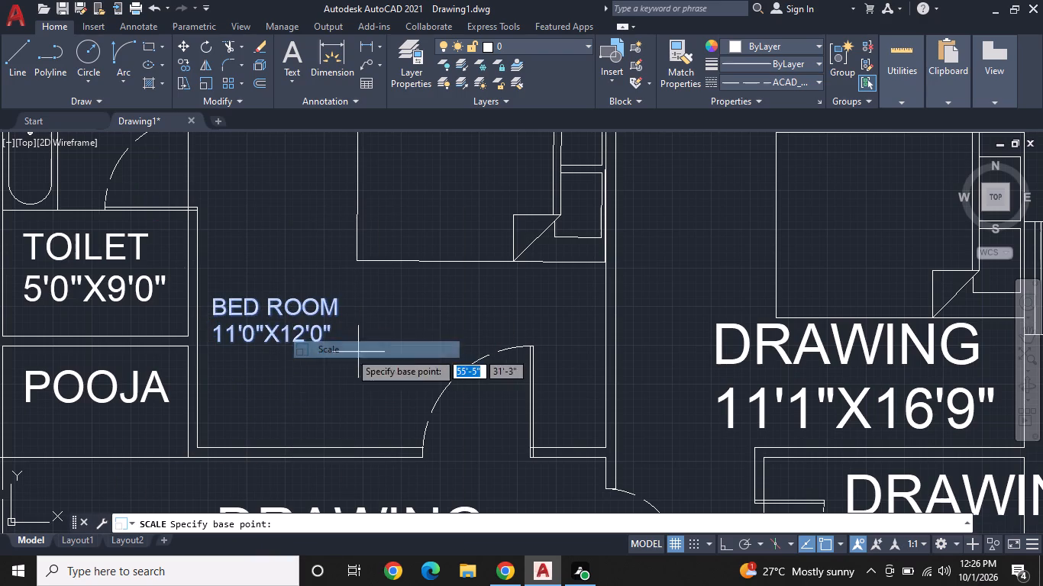
pyautogui.click(208, 317)
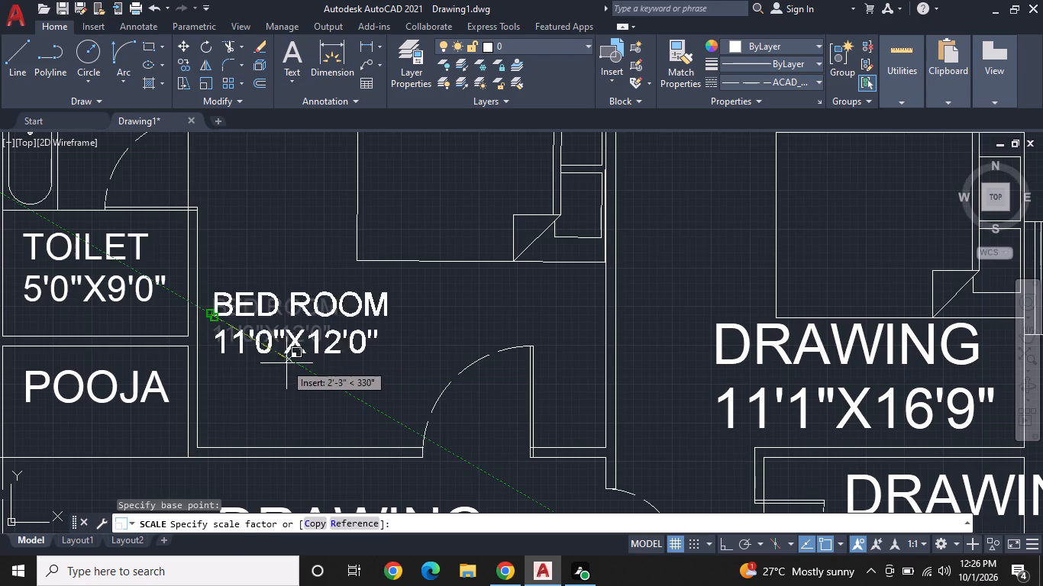
pyautogui.click(321, 375)
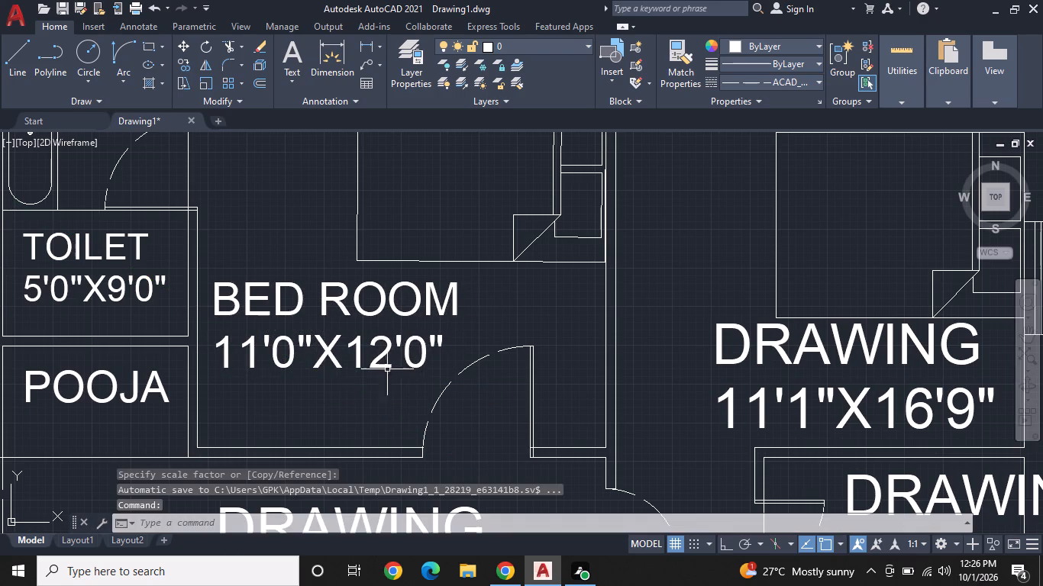
# Change the DRAWING text below the bed in the northeast bedroom to BED ROOM.
pyautogui.moveTo(427, 349); pyautogui.dragTo(308, 360, button='middle')
pyautogui.scroll(-1, 288, 340)
pyautogui.moveTo(503, 361); pyautogui.dragTo(356, 356, button='middle')
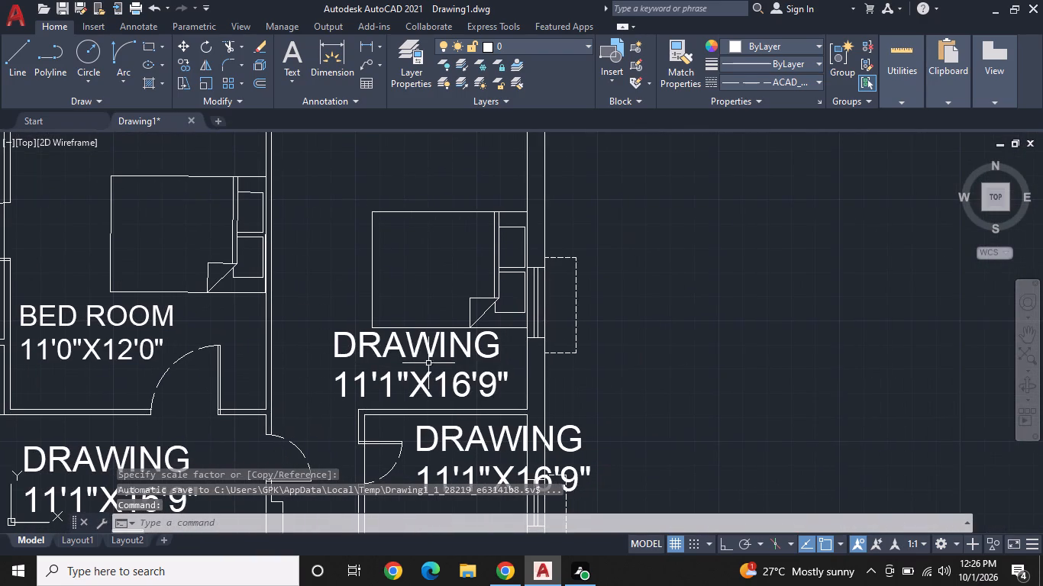
pyautogui.doubleClick(463, 356)
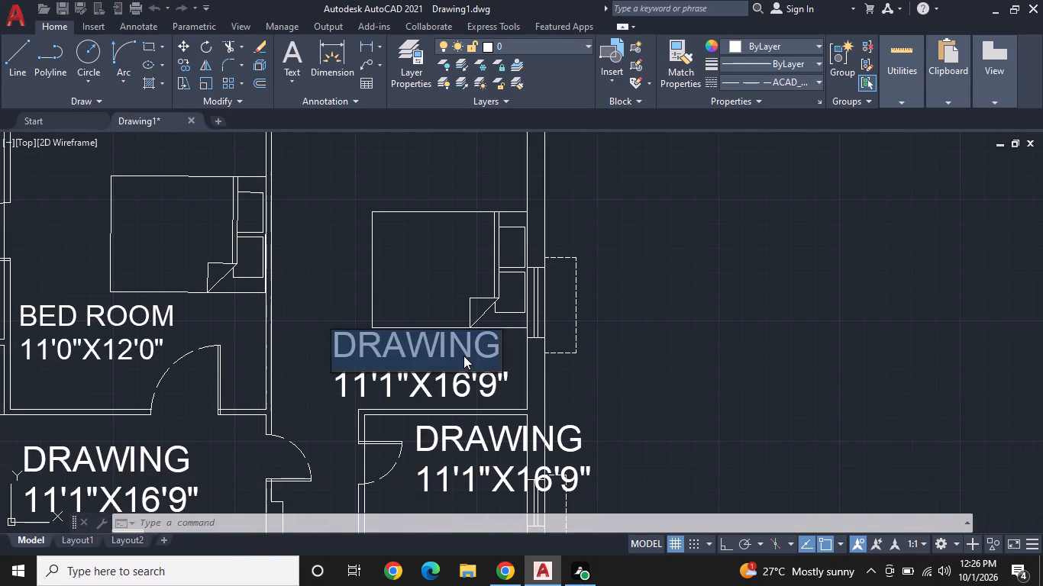
pyautogui.press('BackSpace')
pyautogui.write('BED ROOM')
pyautogui.press('space')
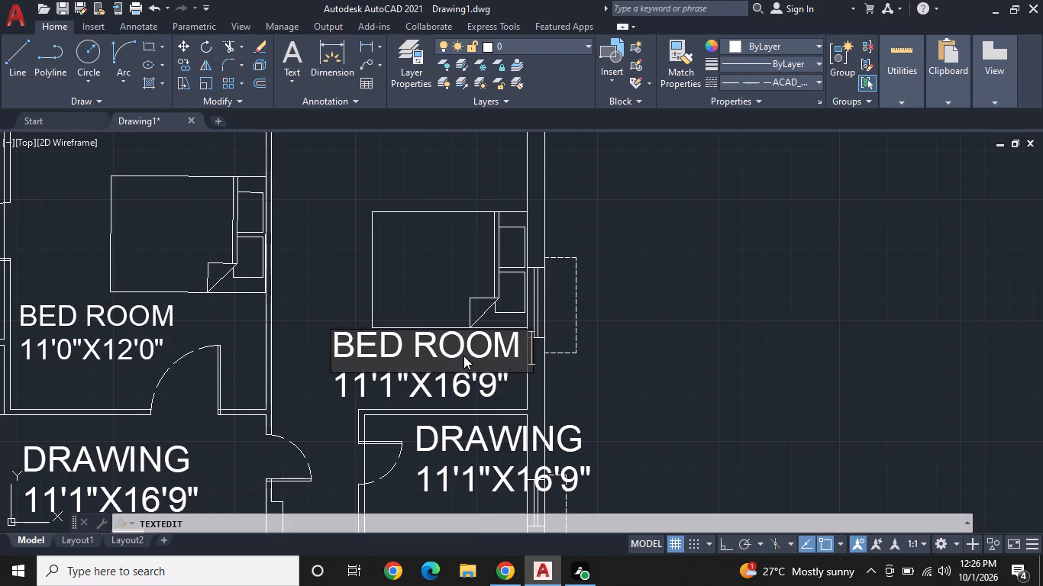
# Change the size line under the northeast bedroom's BED ROOM text to 11'0"X12'0".
pyautogui.click(444, 385)
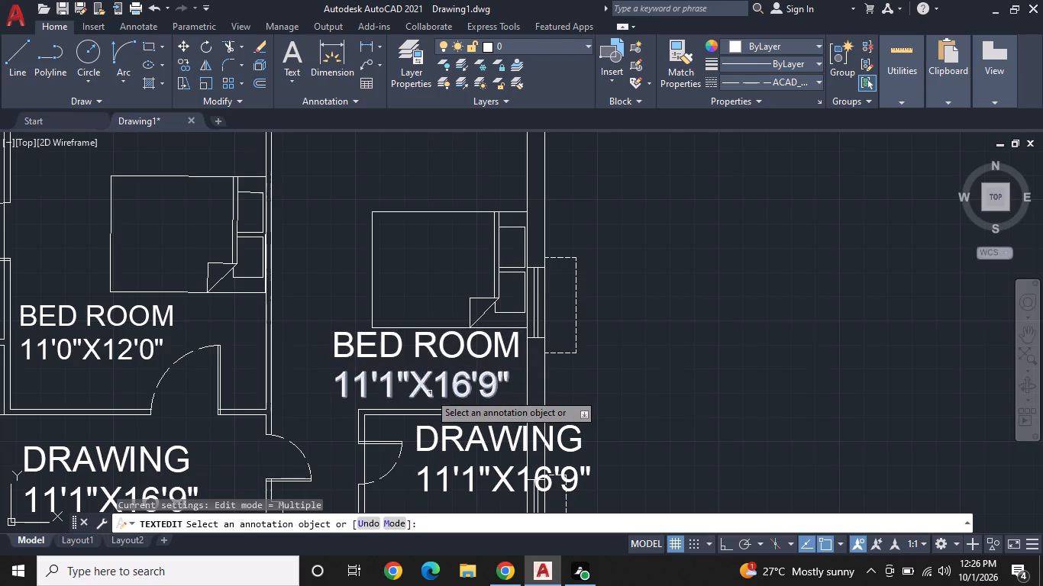
pyautogui.click(444, 389)
pyautogui.press('BackSpace')
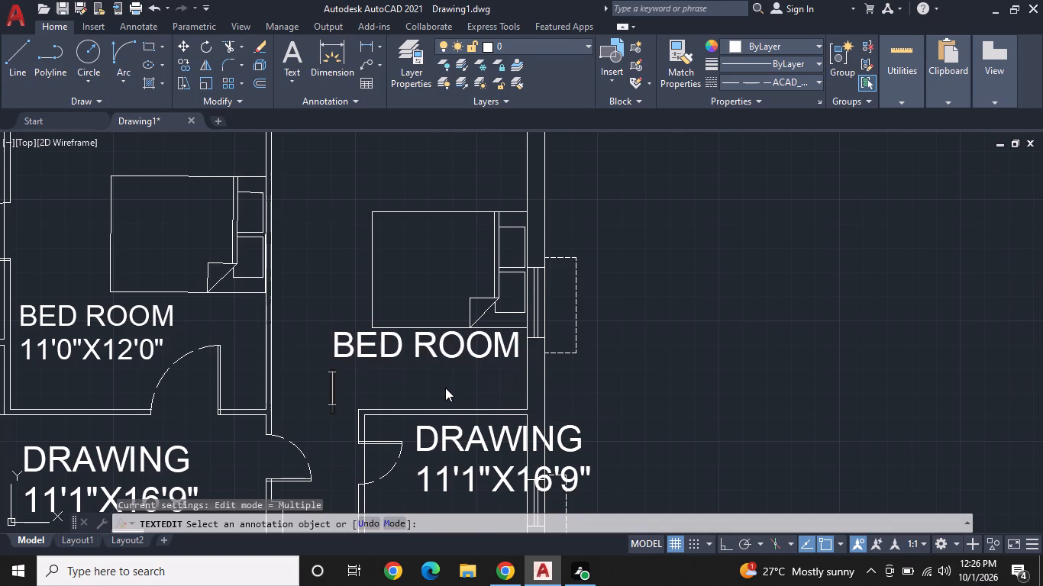
pyautogui.write('11\'0"X')
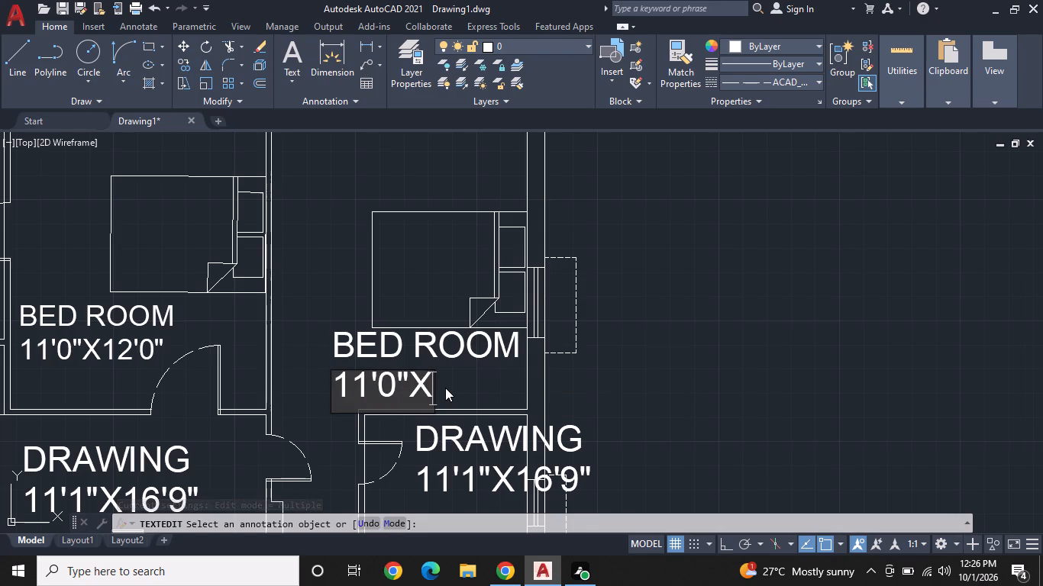
pyautogui.write('12\'0"')
pyautogui.press('Return')
pyautogui.press('Escape')
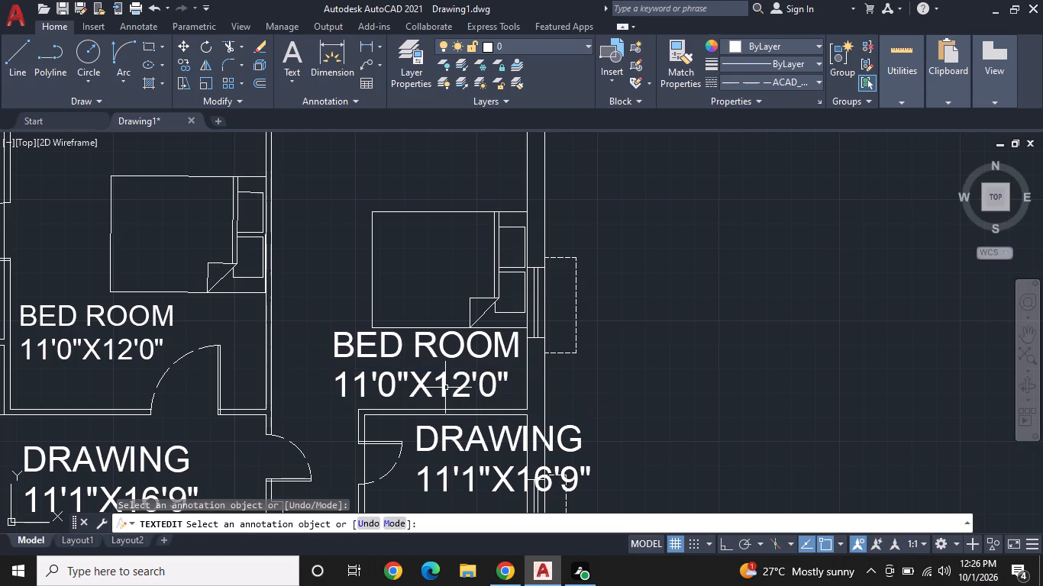
# Change the DRAWING text in the small room directly south of the northeast bedroom to TOILET.
pyautogui.moveTo(408, 356); pyautogui.dragTo(408, 243, button='middle')
pyautogui.scroll(1, 487, 342)
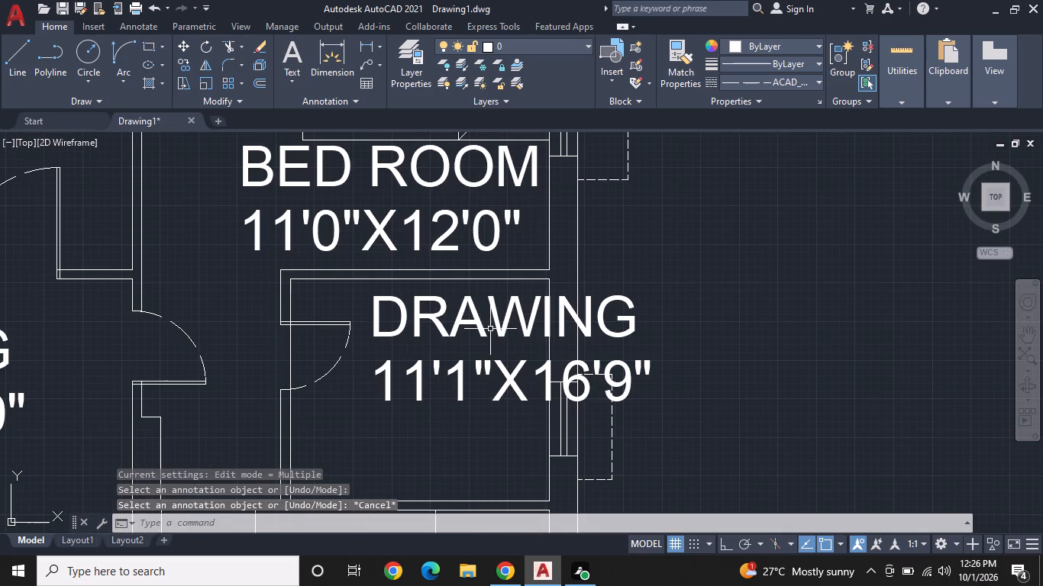
pyautogui.doubleClick(491, 327)
pyautogui.click(494, 322)
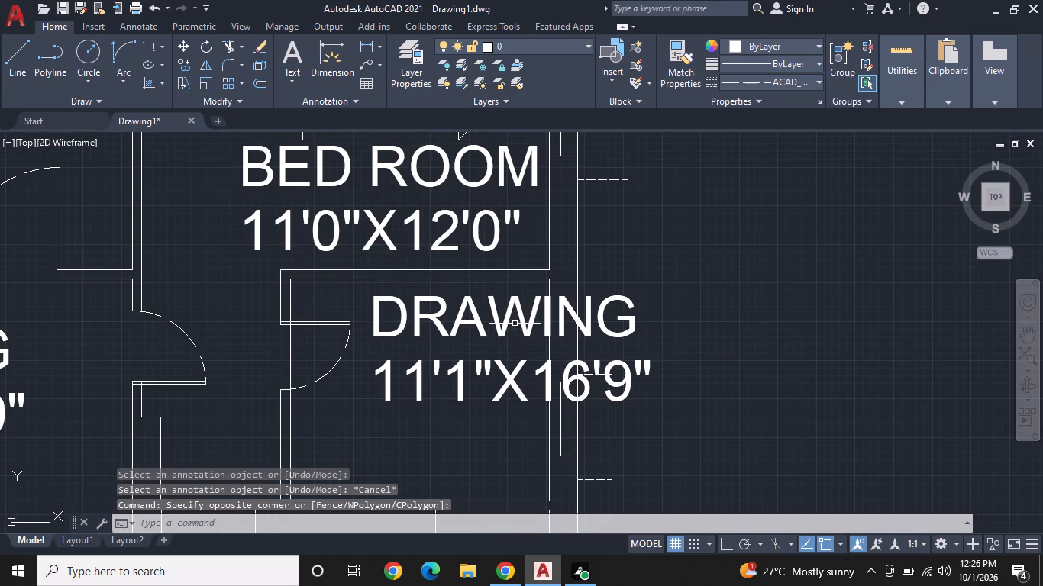
pyautogui.doubleClick(503, 304)
pyautogui.doubleClick(509, 312)
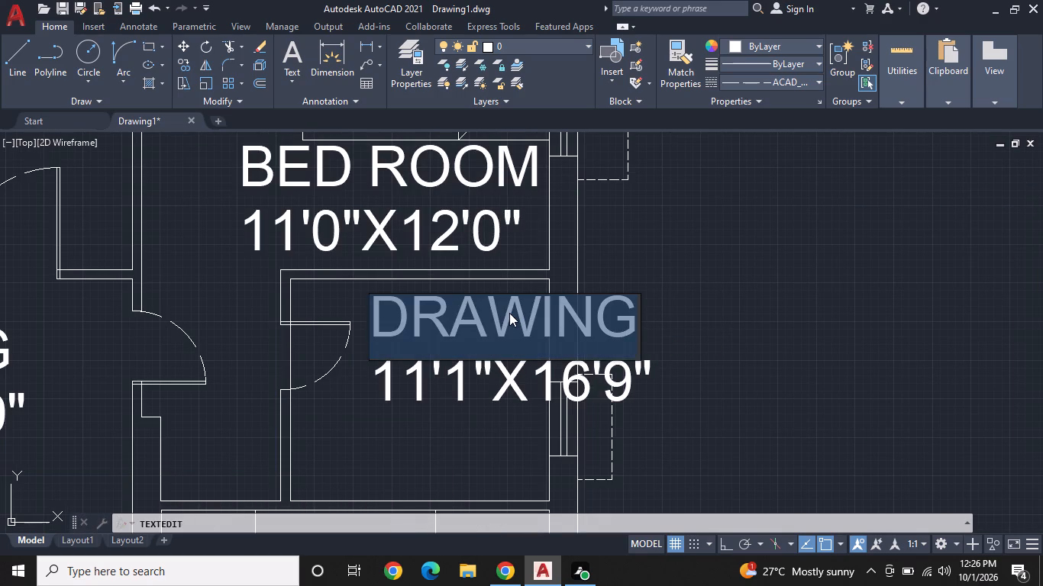
pyautogui.press('BackSpace')
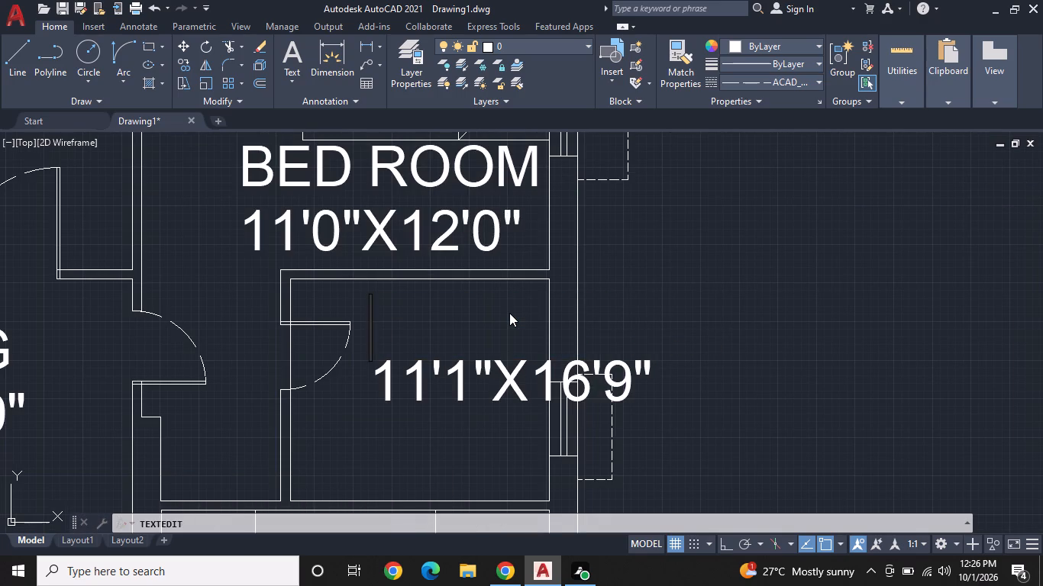
pyautogui.write('TOILW')
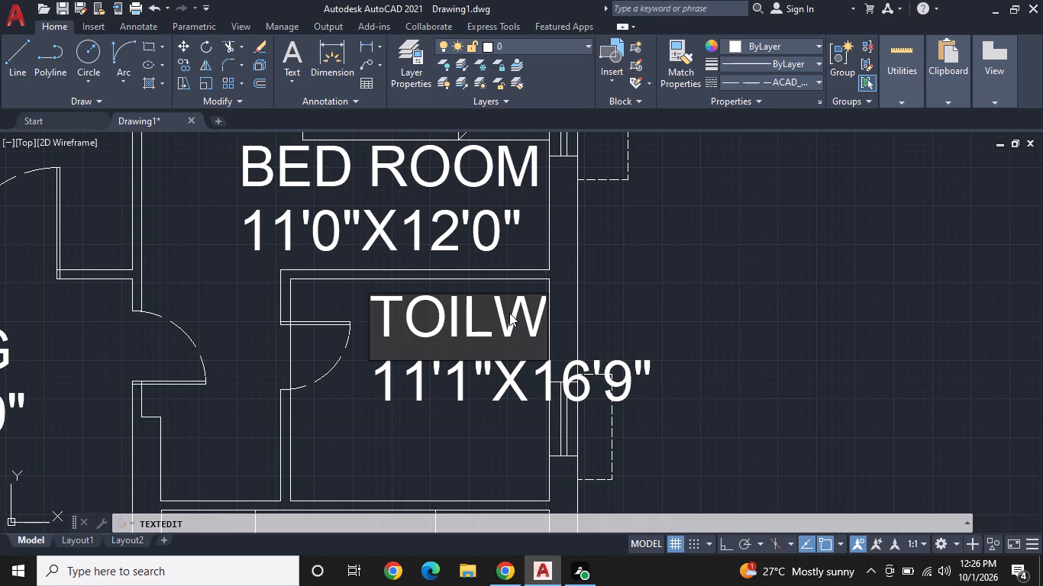
pyautogui.press('BackSpace')
pyautogui.write('ET')
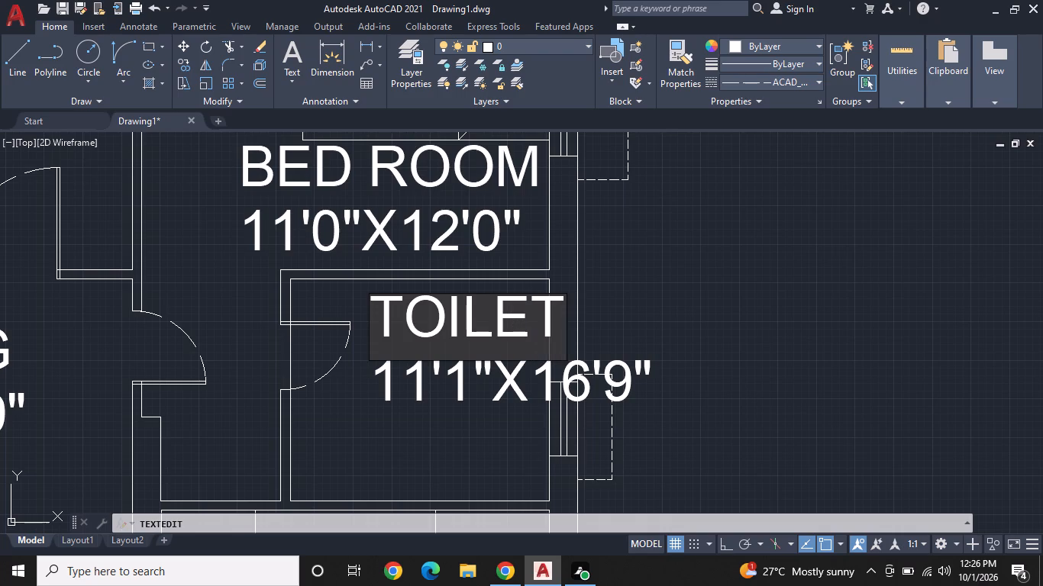
# Change the size line under the TOILET text south of the northeast bedroom to 7'0"X6'0".
pyautogui.click(505, 385)
pyautogui.click(511, 377)
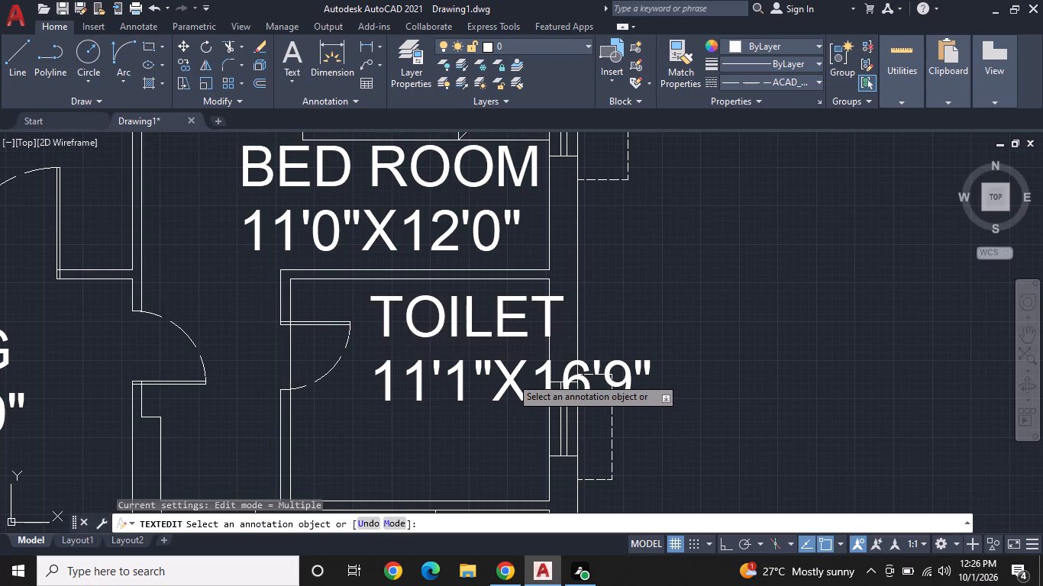
pyautogui.press('BackSpace')
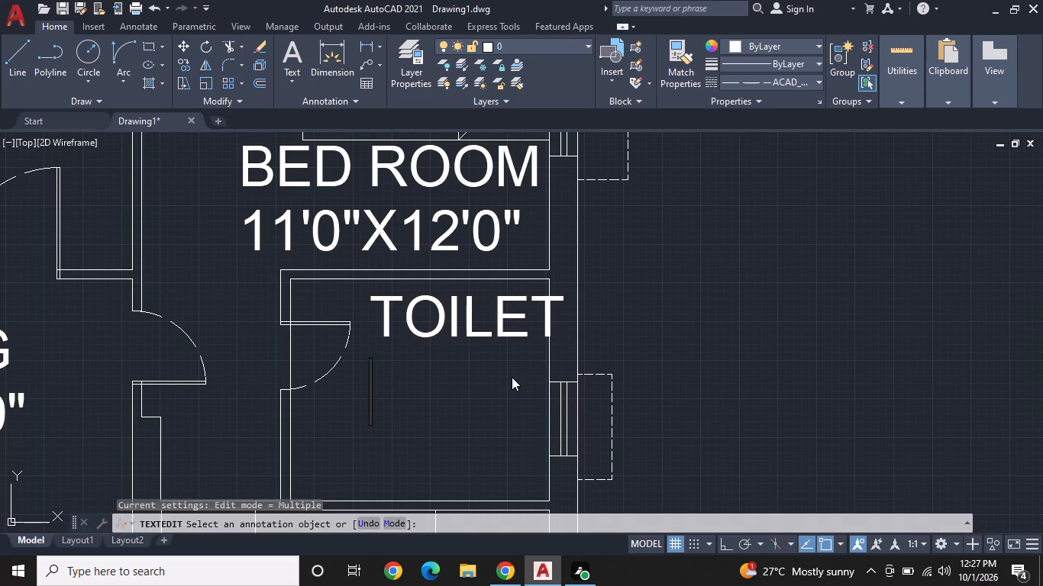
pyautogui.write("7'.")
pyautogui.press('BackSpace')
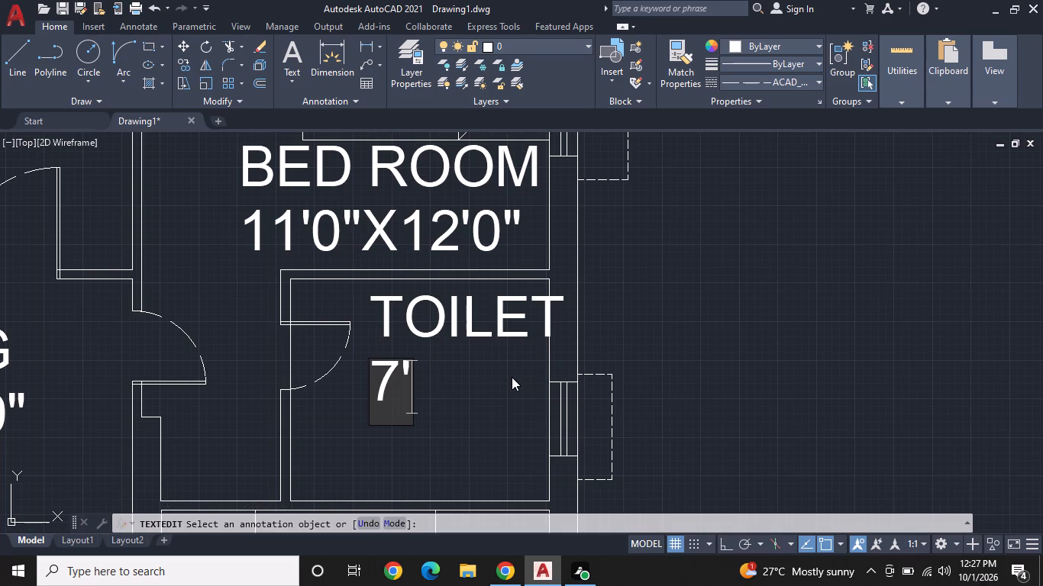
pyautogui.write('0"X')
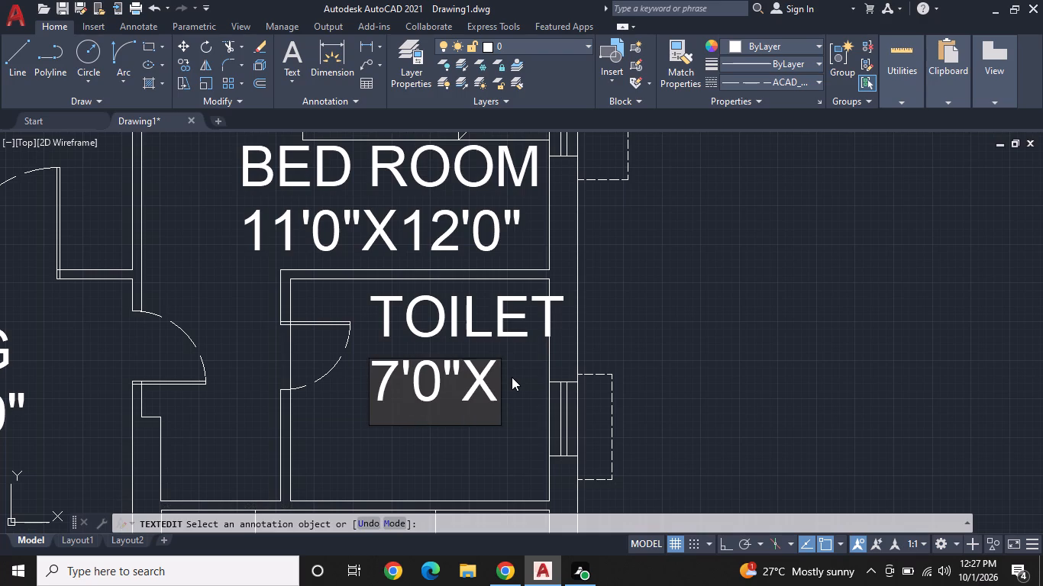
pyautogui.write('6\'0"')
pyautogui.press('Return')
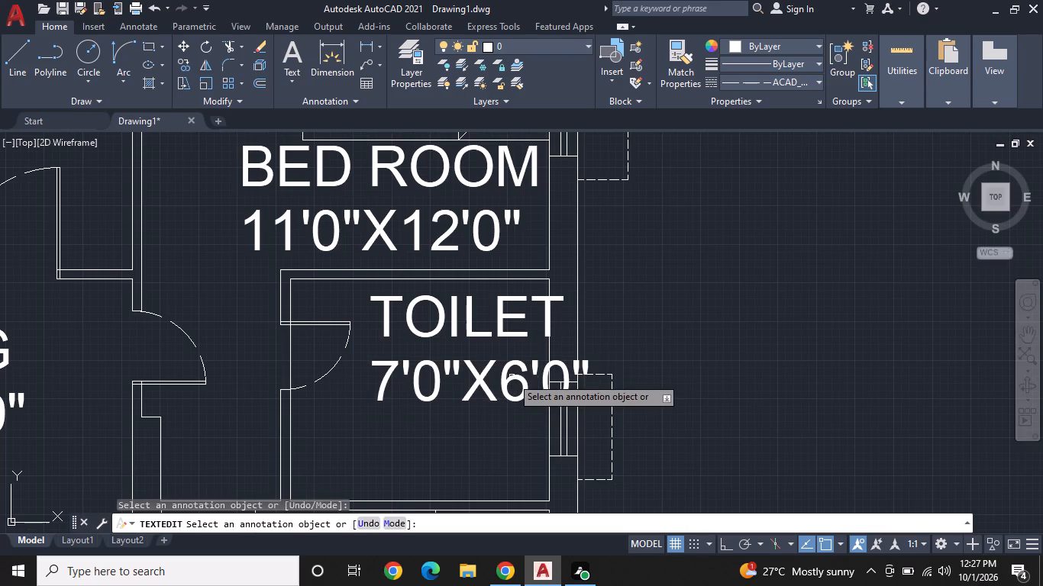
pyautogui.press('Escape')
# Scale down the TOILET and 7'0"X6'0" lines from the TOILET text's insertion point to fit inside the room.
pyautogui.click(512, 377)
pyautogui.click(466, 322)
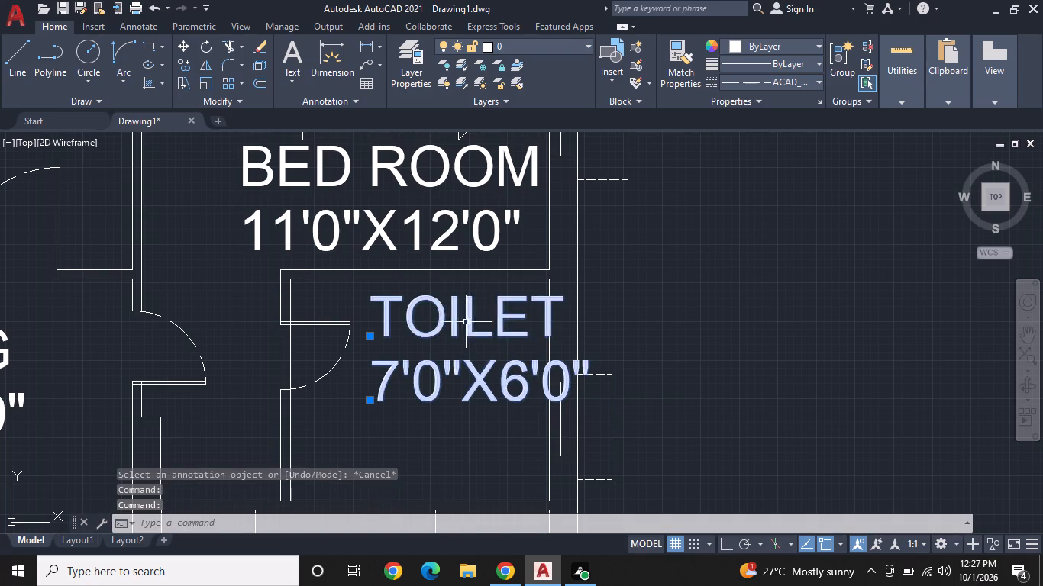
pyautogui.rightClick(446, 327)
pyautogui.click(486, 346)
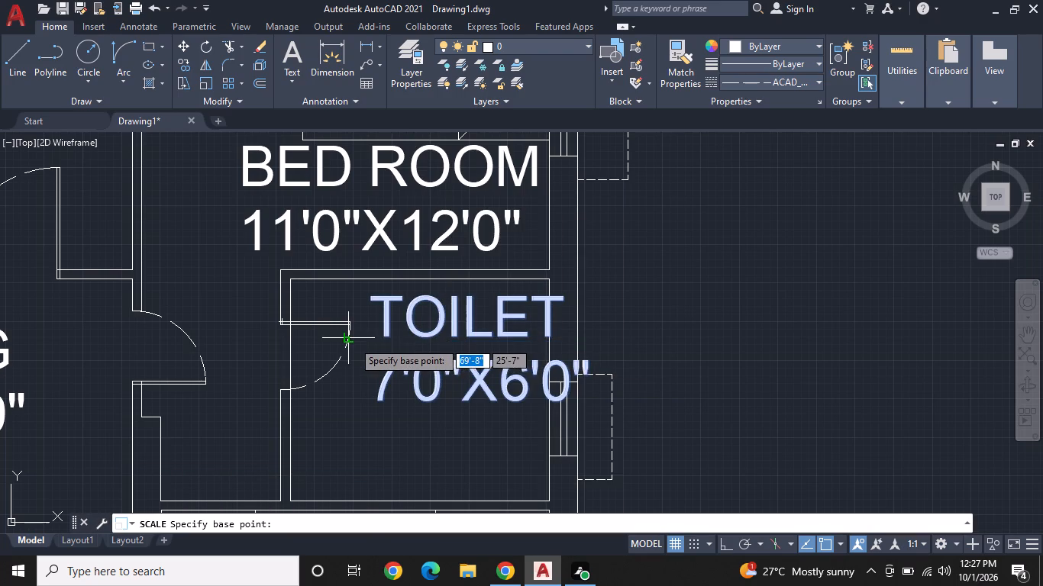
pyautogui.click(370, 336)
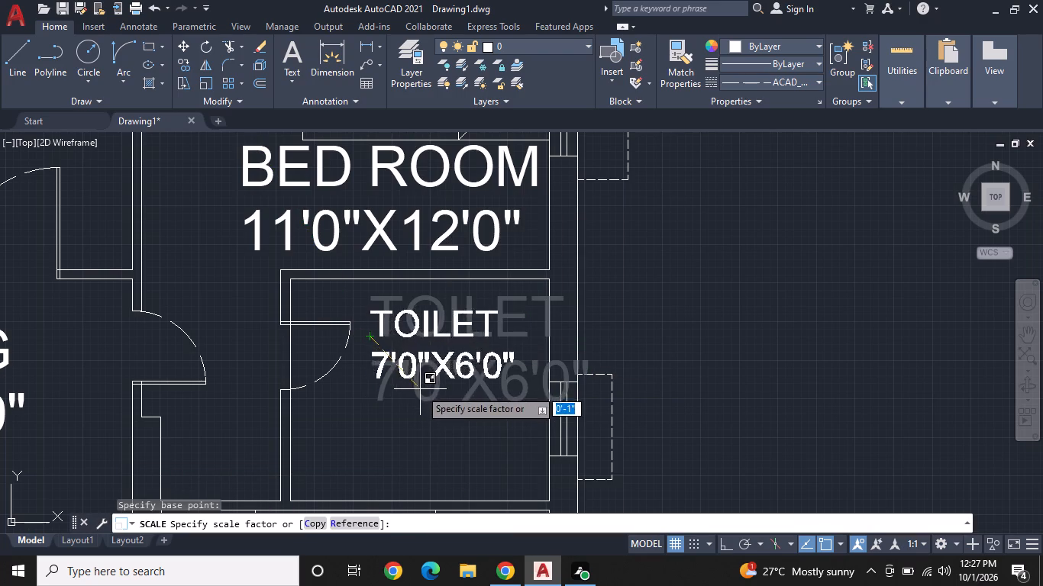
pyautogui.click(418, 375)
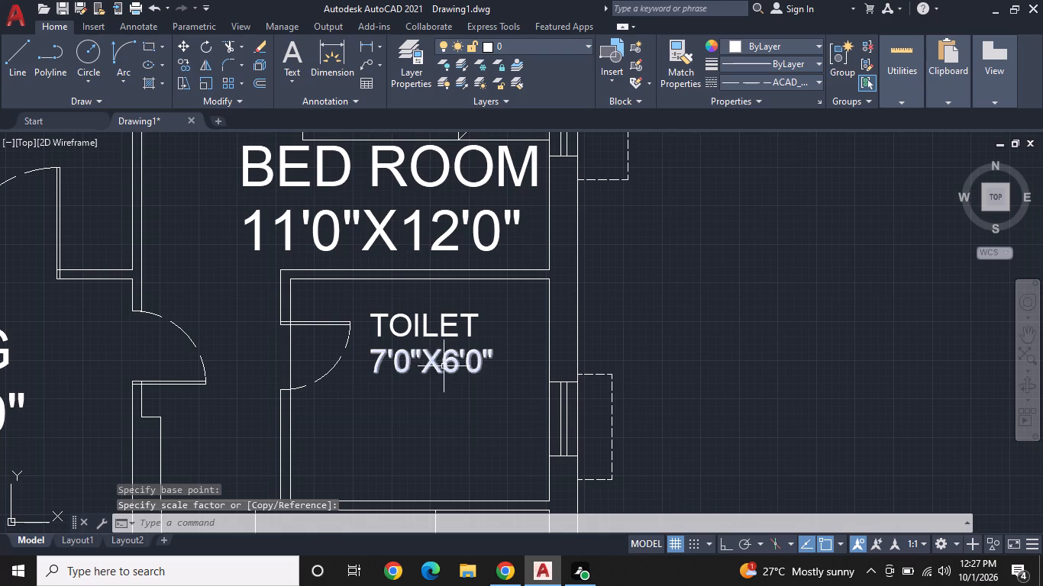
# Change the DRAWING text in the room with the stove, east of the dining table, to KKITCHEN.
pyautogui.moveTo(435, 382); pyautogui.dragTo(549, 237, button='middle')
pyautogui.press('Escape')
pyautogui.moveTo(498, 449); pyautogui.dragTo(592, 250, button='middle')
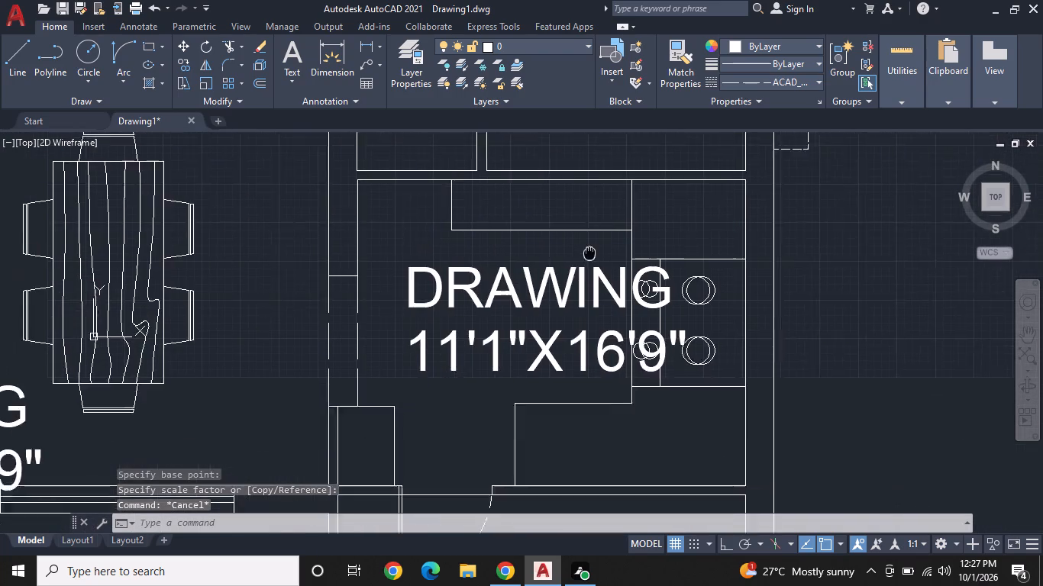
pyautogui.moveTo(592, 250); pyautogui.dragTo(606, 239, button='middle')
pyautogui.click(599, 260)
pyautogui.click(585, 281)
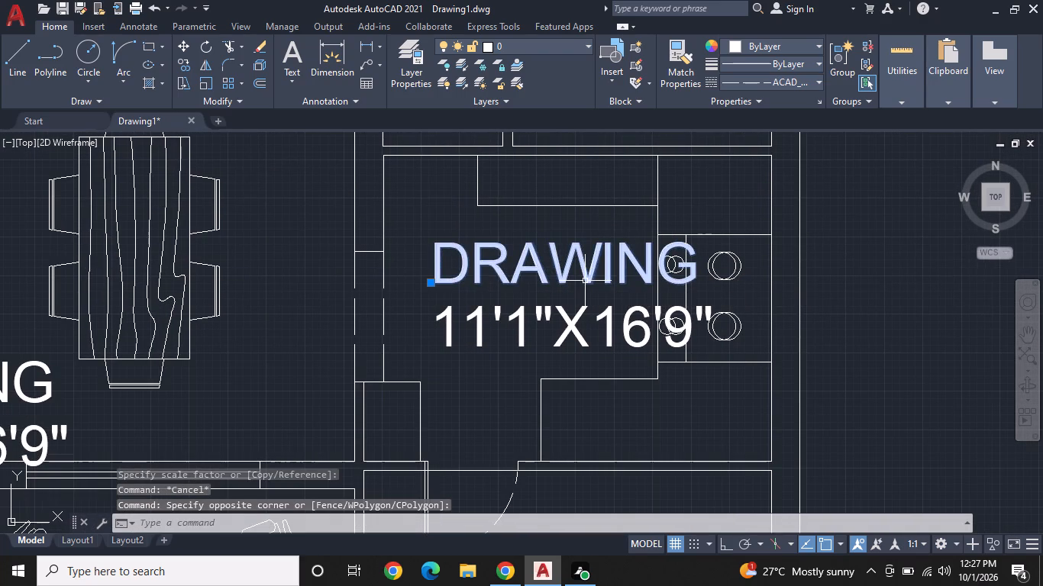
pyautogui.doubleClick(585, 281)
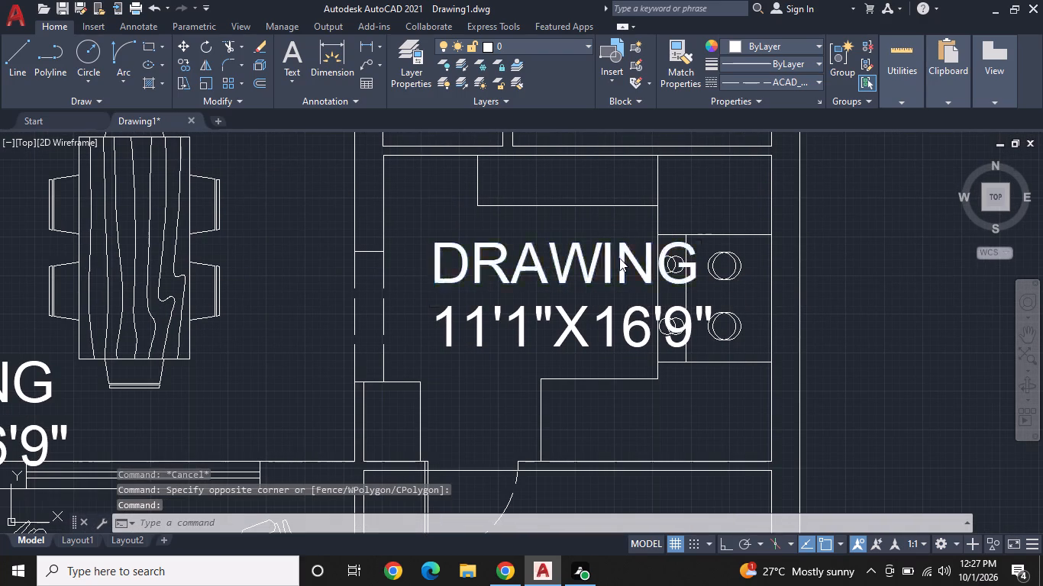
pyautogui.press('BackSpace')
pyautogui.write('KKITCHEN')
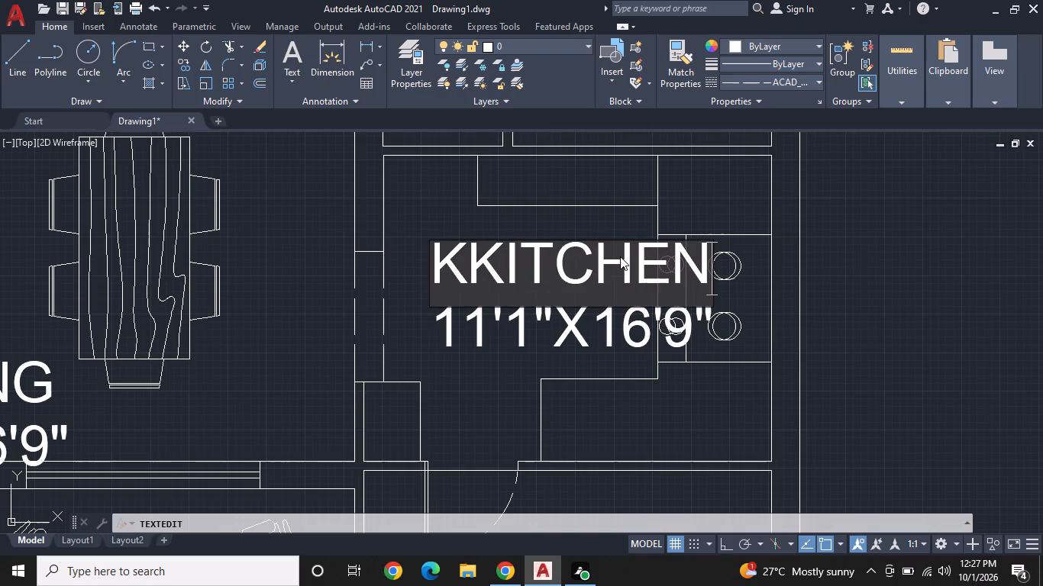
pyautogui.click(611, 339)
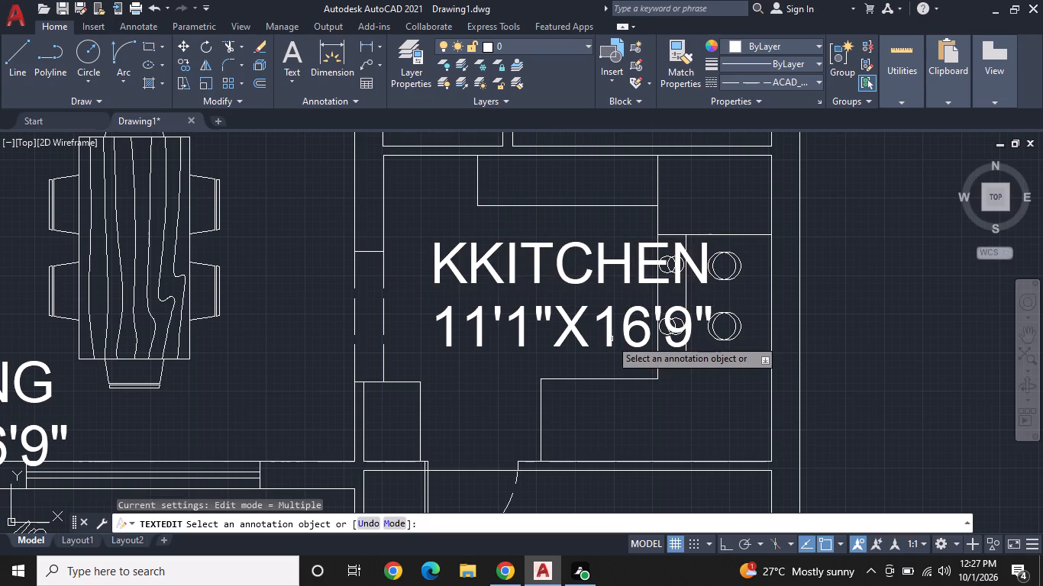
# Change the size line under the KKITCHEN text to 11'0"X8'3".
pyautogui.click(610, 337)
pyautogui.doubleClick(606, 351)
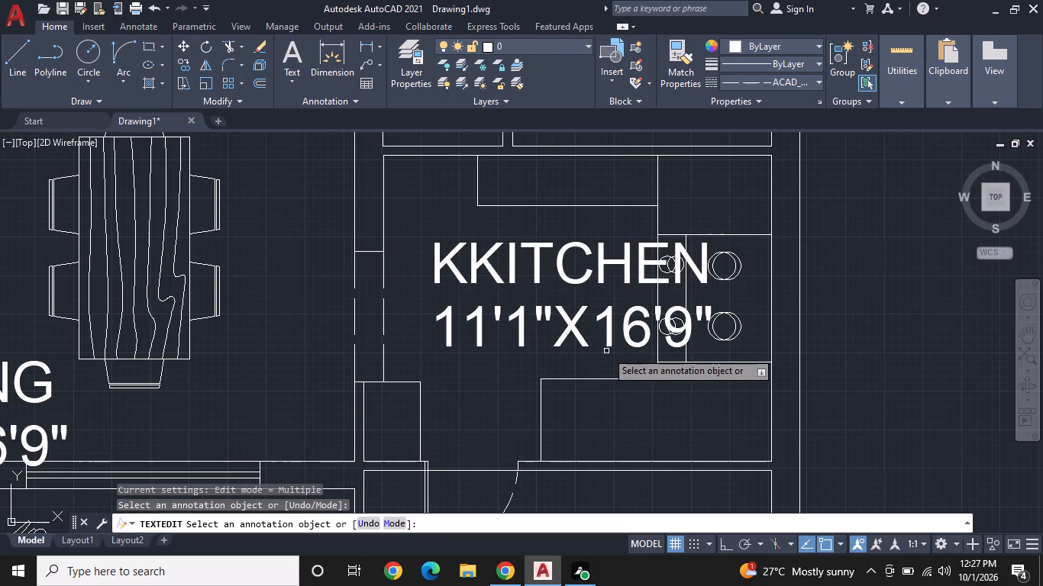
pyautogui.doubleClick(613, 333)
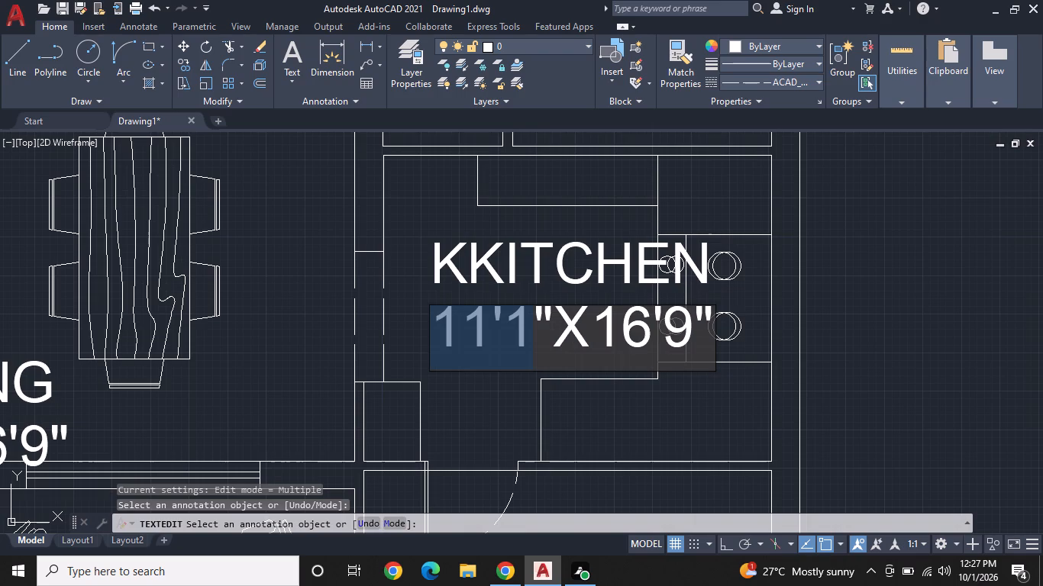
pyautogui.click(707, 352)
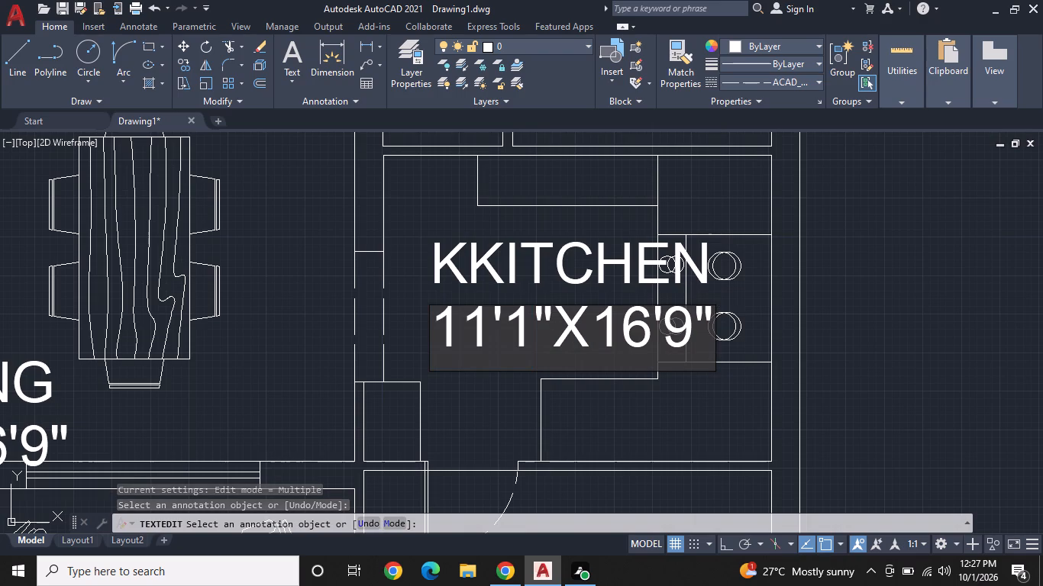
pyautogui.press('BackSpace')
pyautogui.press('BackSpace')
pyautogui.press('BackSpace')
pyautogui.press('BackSpace')
pyautogui.press('BackSpace')
pyautogui.press('BackSpace')
pyautogui.press('BackSpace')
pyautogui.press('BackSpace')
pyautogui.press('BackSpace')
pyautogui.press('BackSpace')
pyautogui.press('BackSpace')
pyautogui.press('BackSpace')
pyautogui.press('BackSpace')
pyautogui.press('BackSpace')
pyautogui.press('BackSpace')
pyautogui.press('BackSpace')
pyautogui.press('BackSpace')
pyautogui.press('BackSpace')
pyautogui.press('BackSpace')
pyautogui.press('BackSpace')
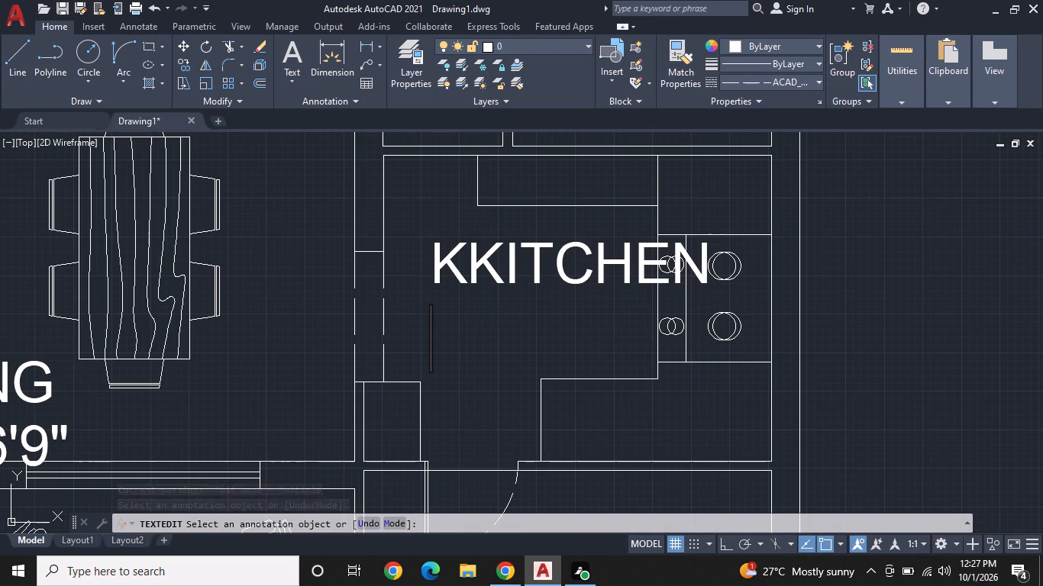
pyautogui.write('11\'0"X')
pyautogui.write('8\'3"')
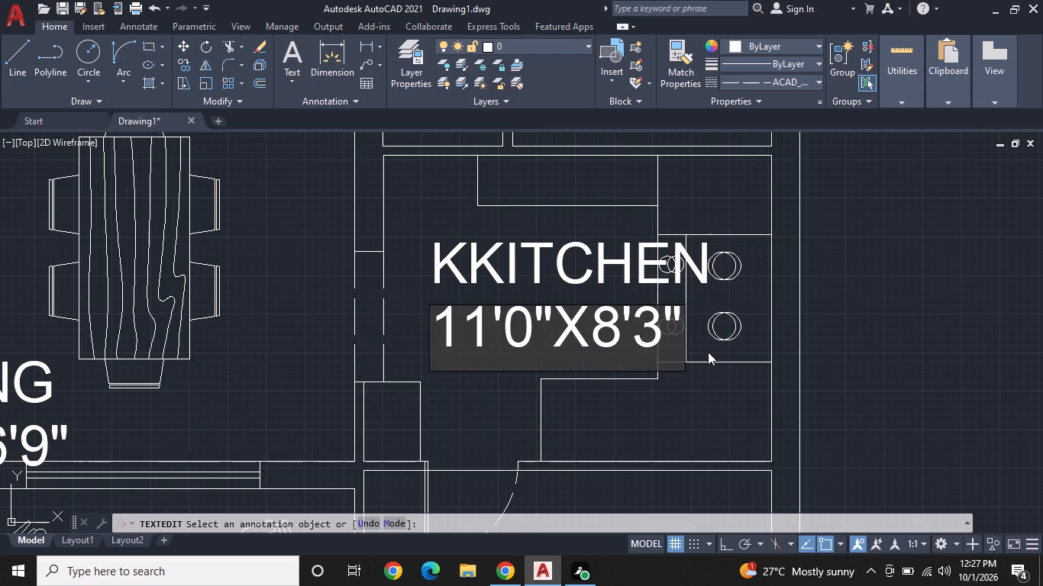
pyautogui.press('Return')
pyautogui.press('Escape')
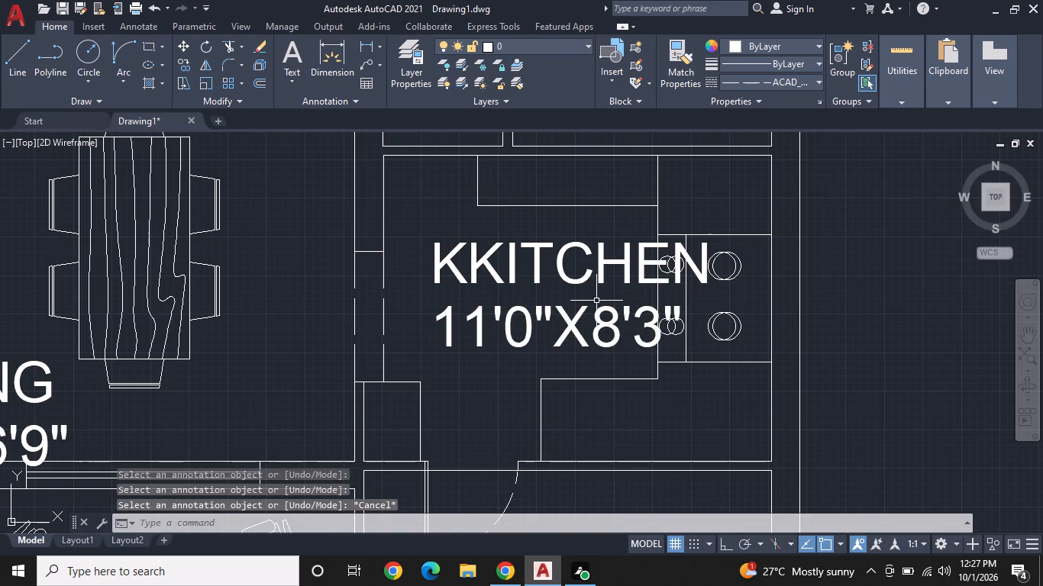
# Scale down the KKITCHEN and 11'0"X8'3" lines from the KKITCHEN text's insertion point to clear the counter and stove.
pyautogui.click(596, 301)
pyautogui.click(564, 328)
pyautogui.click(567, 279)
pyautogui.rightClick(563, 287)
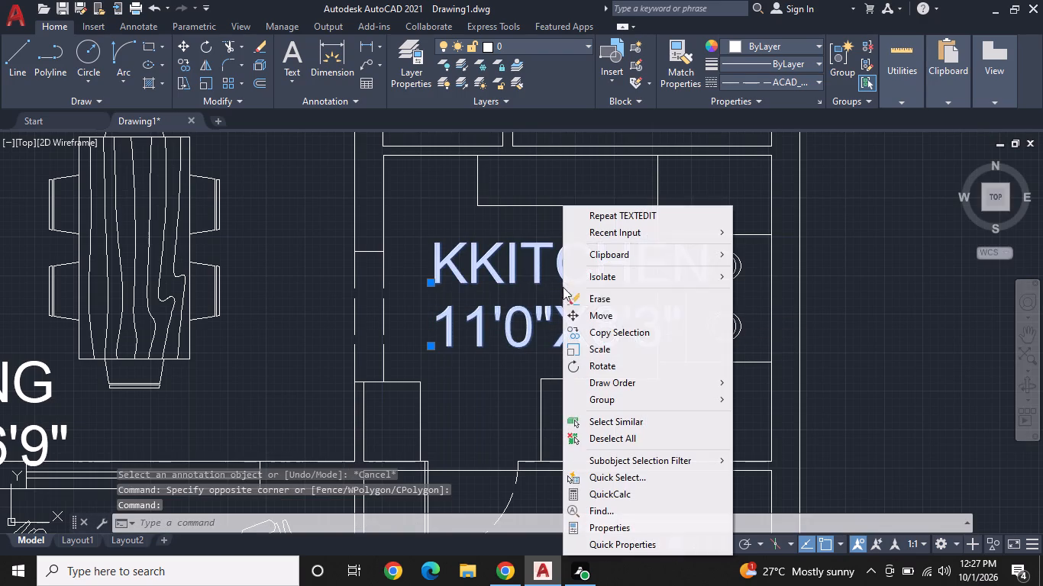
pyautogui.click(604, 353)
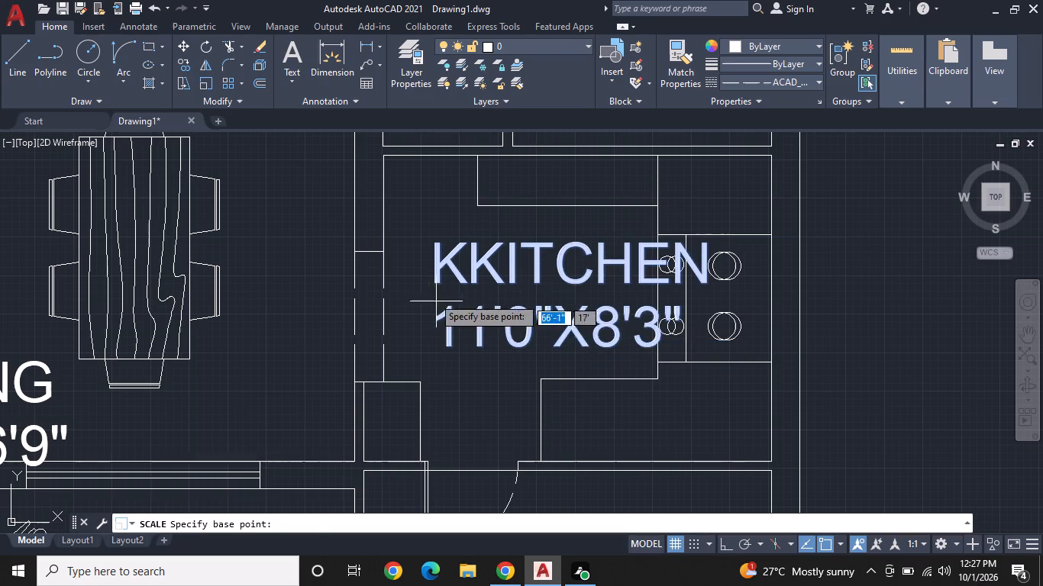
pyautogui.click(424, 276)
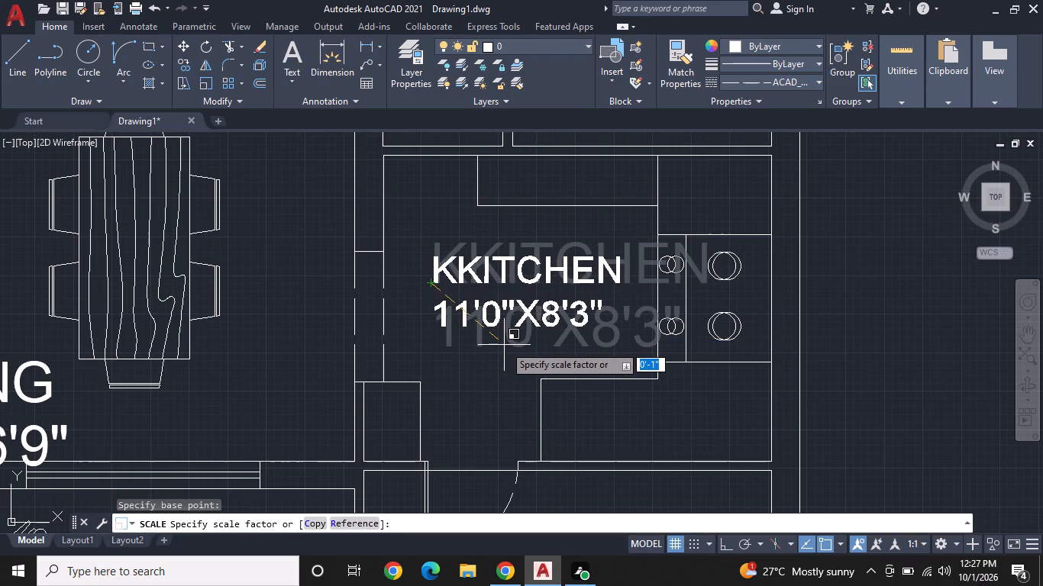
pyautogui.click(504, 345)
# Change the DRAWING text in the room directly south of the kitchen to 4'9" WIDE.
pyautogui.moveTo(538, 332); pyautogui.dragTo(544, 230, button='middle')
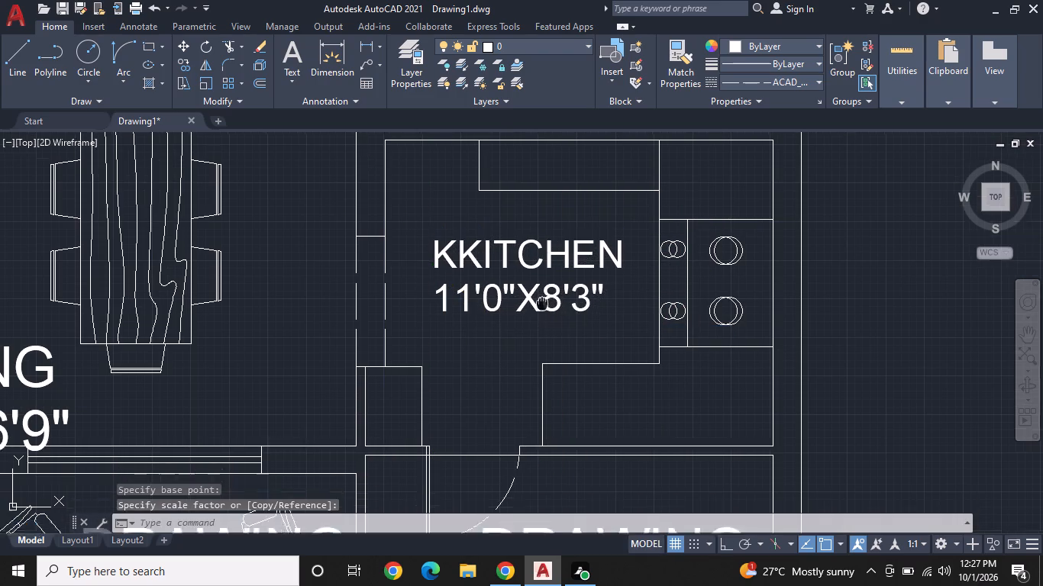
pyautogui.moveTo(544, 230); pyautogui.dragTo(550, 203, button='middle')
pyautogui.scroll(-1, 551, 208)
pyautogui.scroll(1, 624, 359)
pyautogui.doubleClick(625, 356)
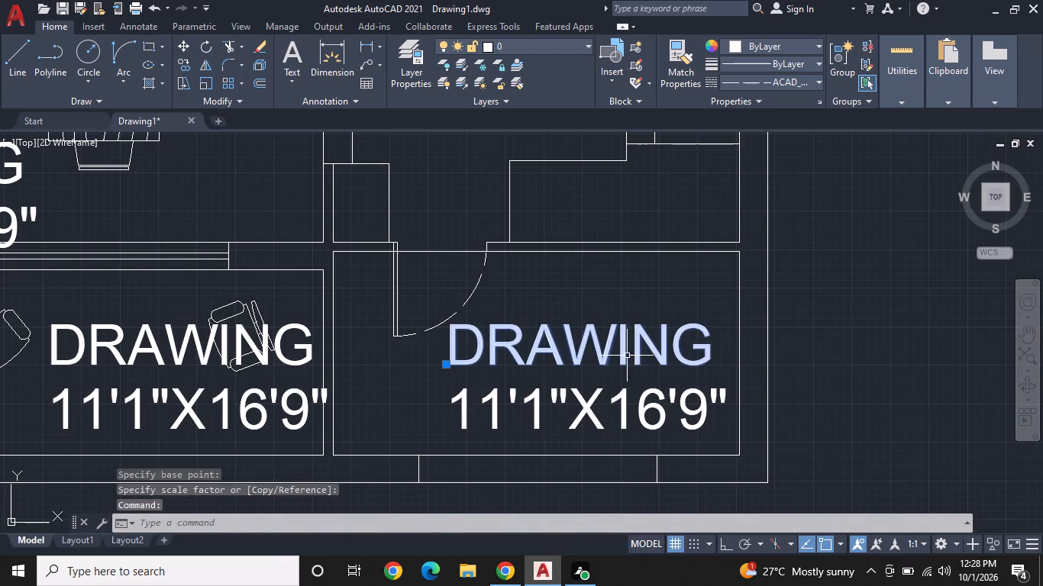
pyautogui.doubleClick(619, 354)
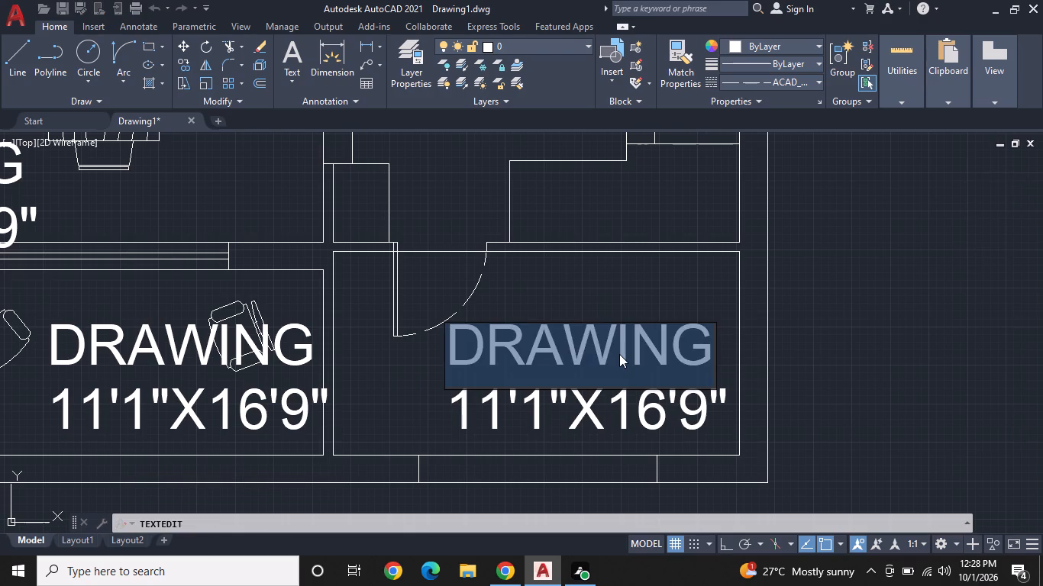
pyautogui.press('BackSpace')
pyautogui.write('4\'9"')
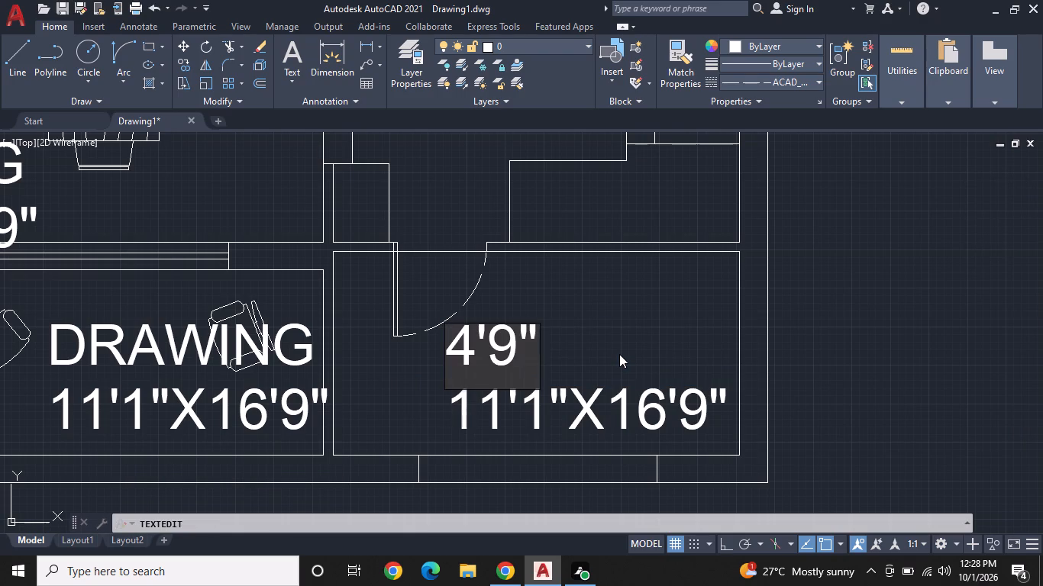
pyautogui.press('space')
pyautogui.press('w')
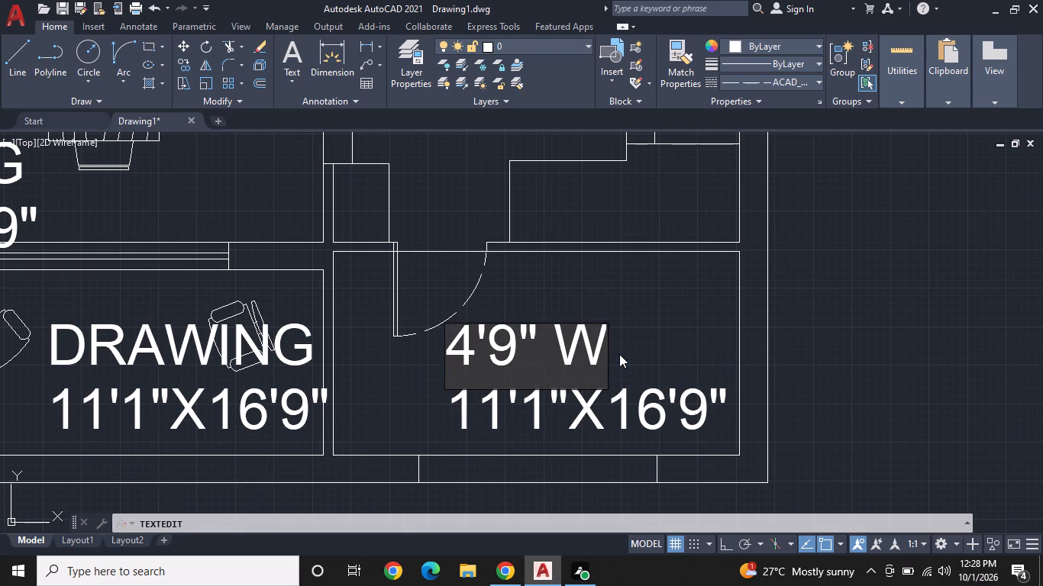
pyautogui.write('IDE')
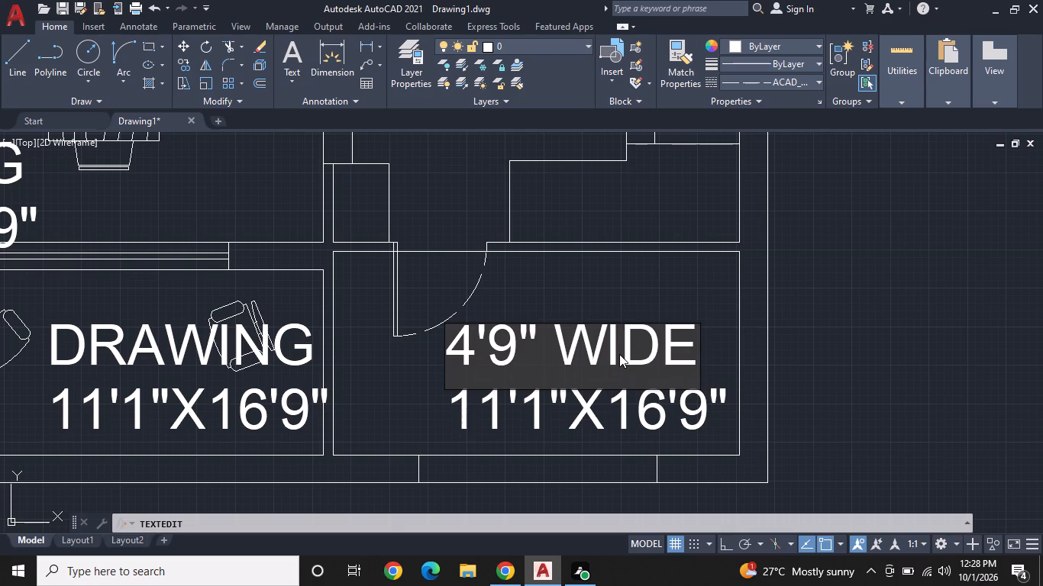
pyautogui.click(623, 411)
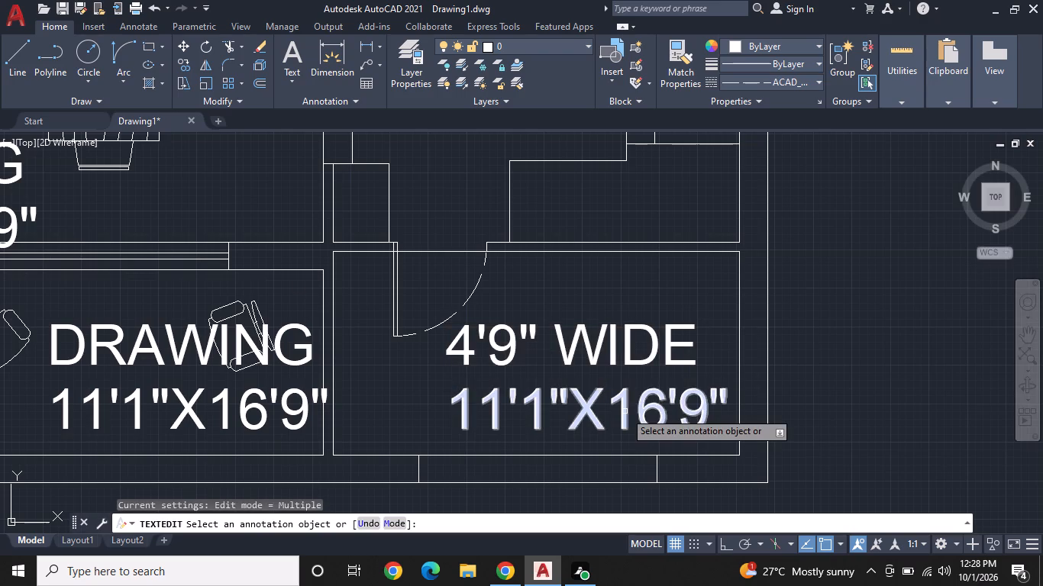
# Replace the size line under the 4'9" WIDE text with UTILITY.
pyautogui.click(625, 411)
pyautogui.press('\\')
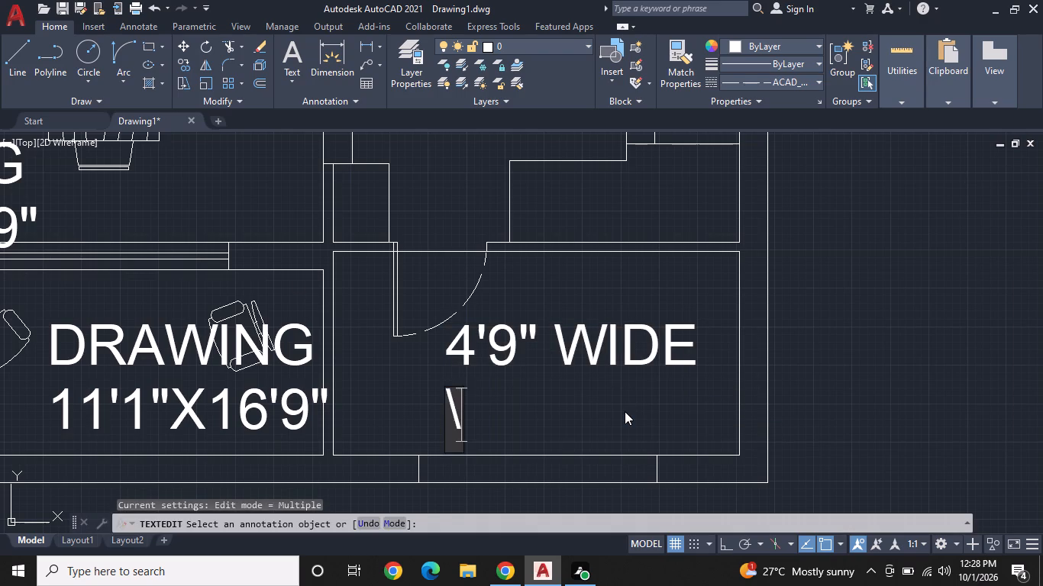
pyautogui.press('BackSpace')
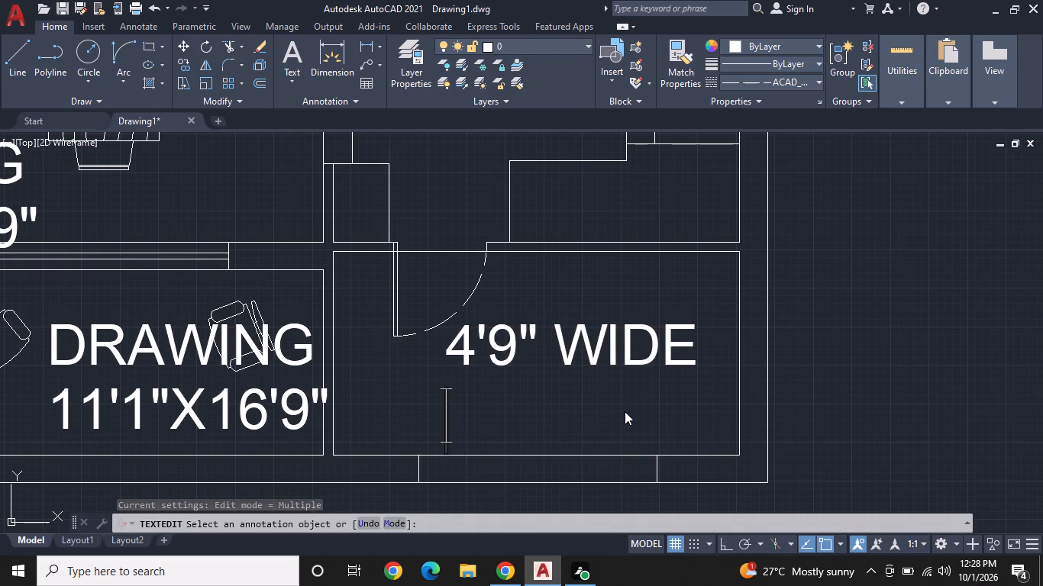
pyautogui.write('UTILITY')
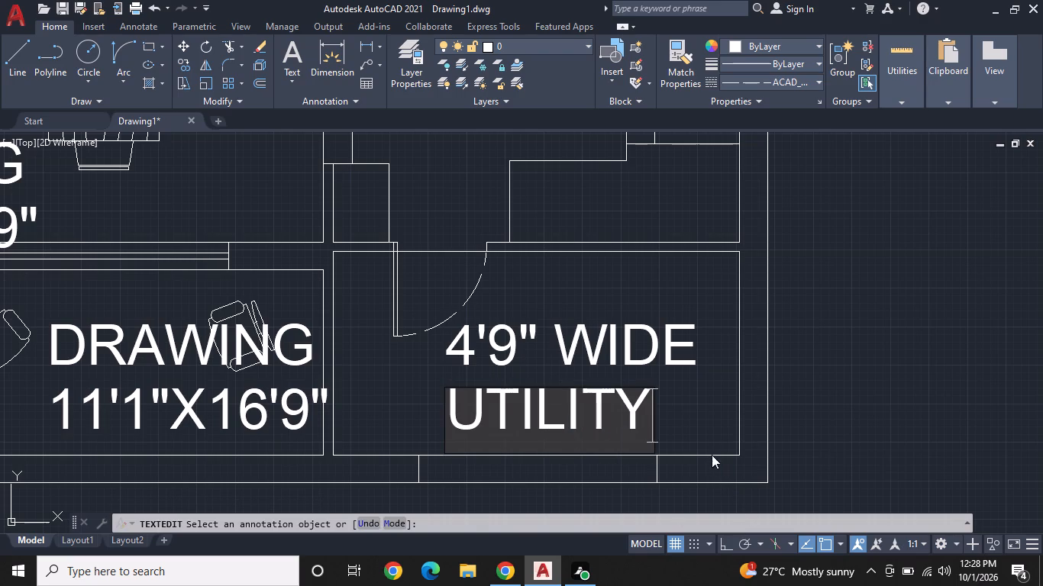
pyautogui.press('Return')
pyautogui.press('Escape')
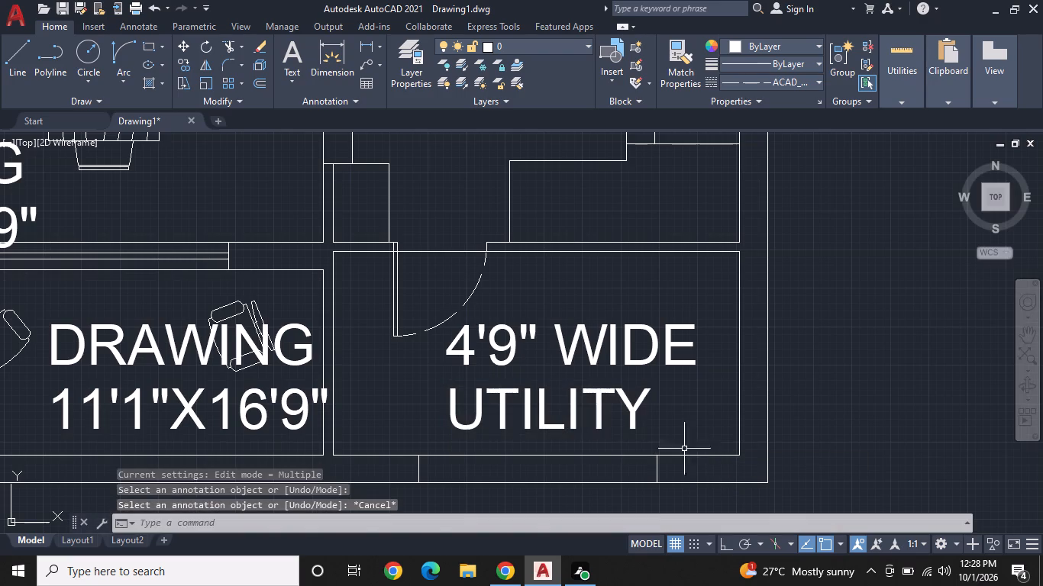
# Change the DRAWING text in the two-chair space west of the utility room to 5'1"WIDE.
pyautogui.moveTo(641, 373); pyautogui.dragTo(735, 307, button='middle')
pyautogui.middleClick(739, 307)
pyautogui.moveTo(558, 336); pyautogui.dragTo(911, 360, button='middle')
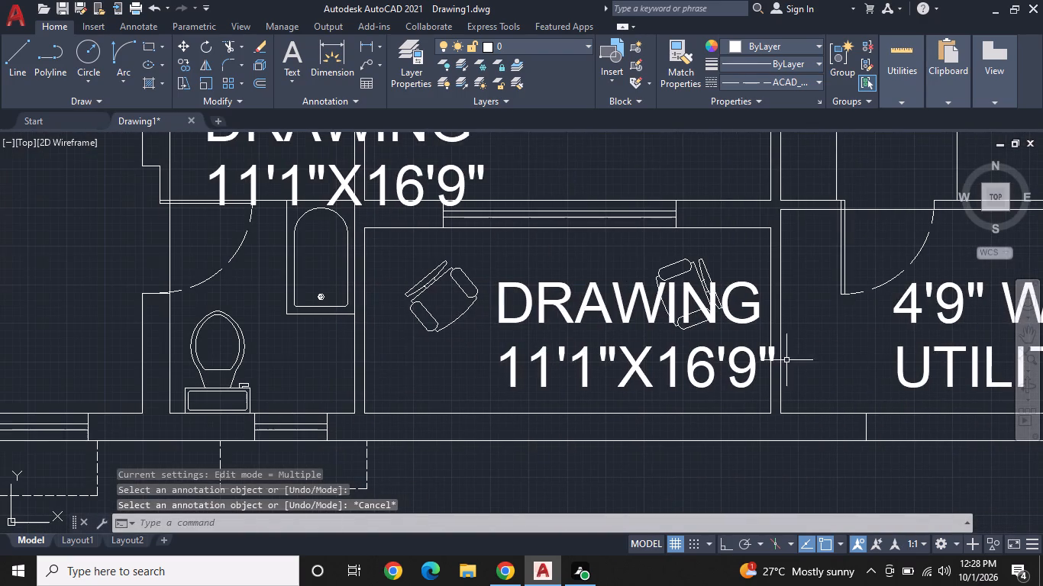
pyautogui.doubleClick(544, 317)
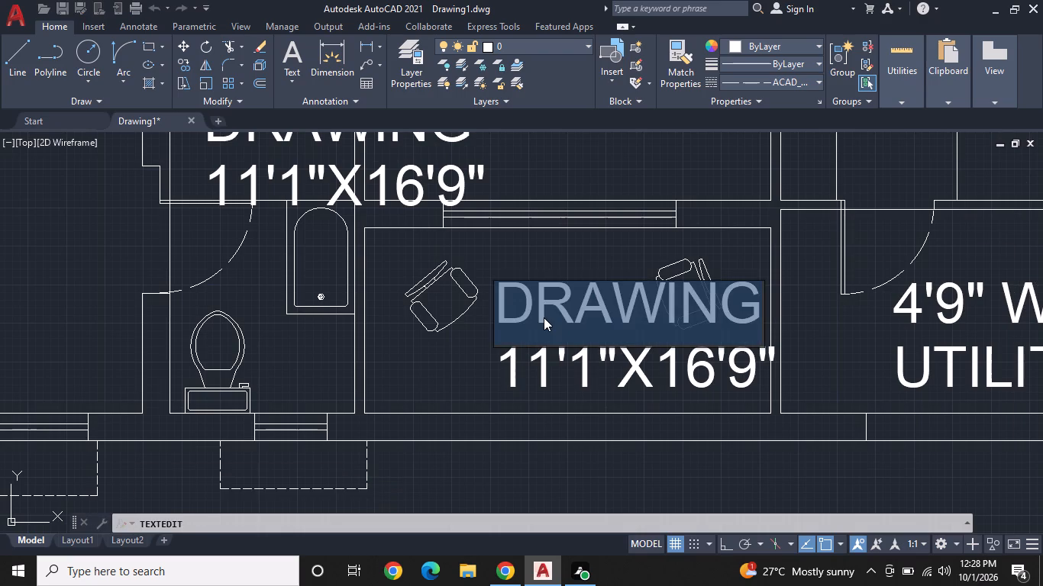
pyautogui.press('BackSpace')
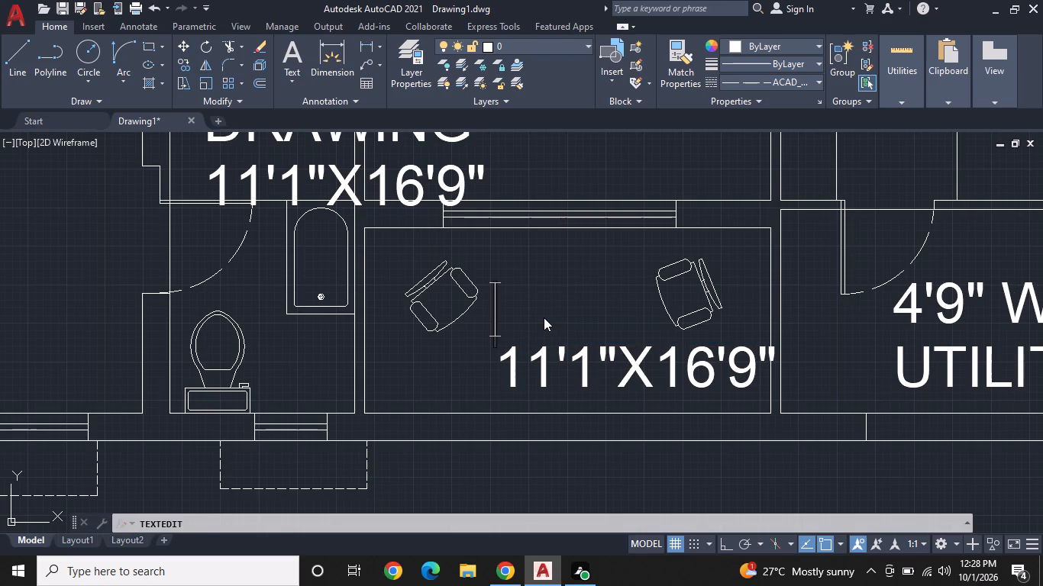
pyautogui.write('5\'1"')
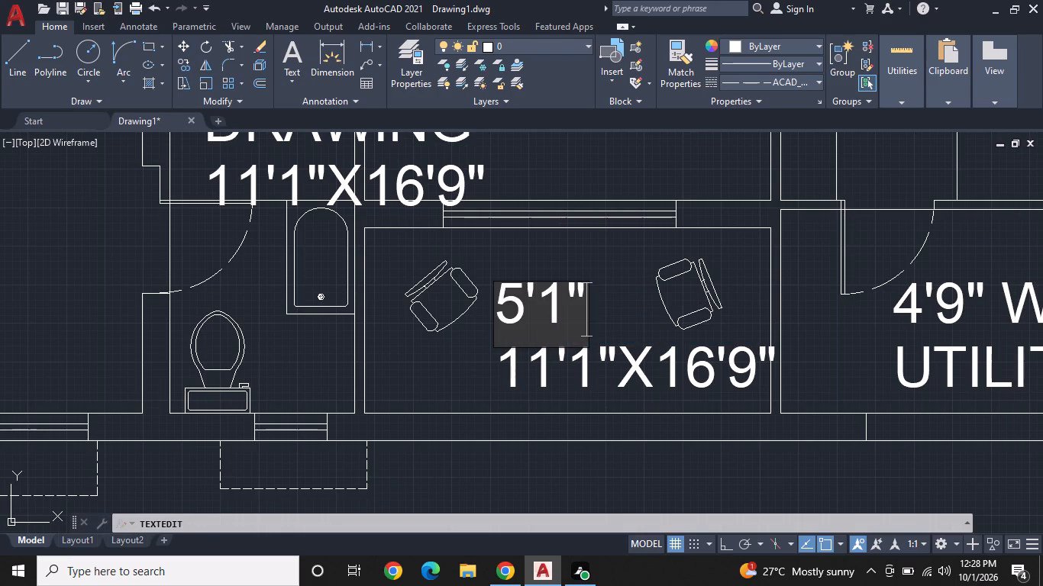
pyautogui.write('WI')
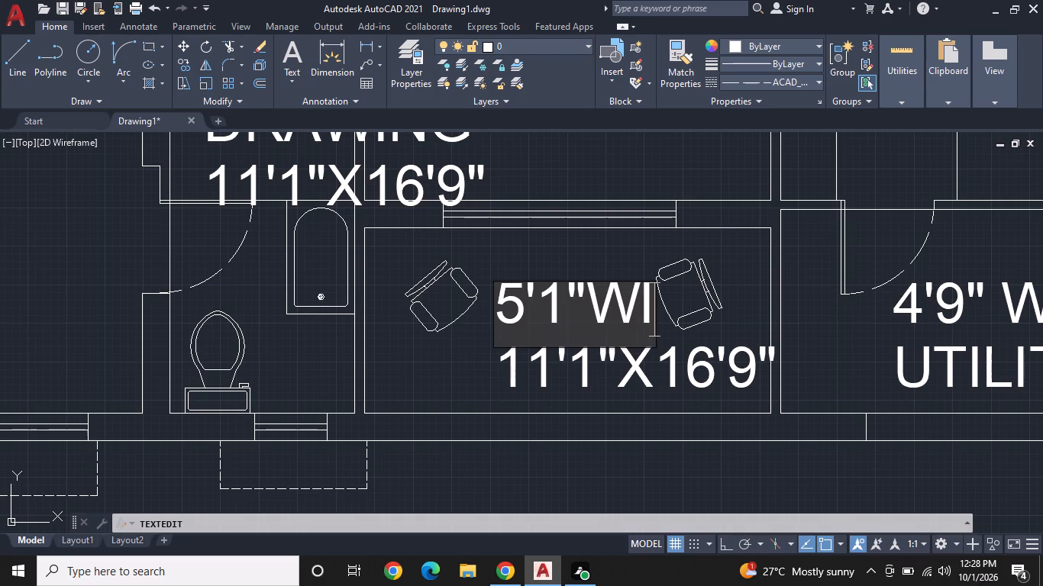
pyautogui.write('DE')
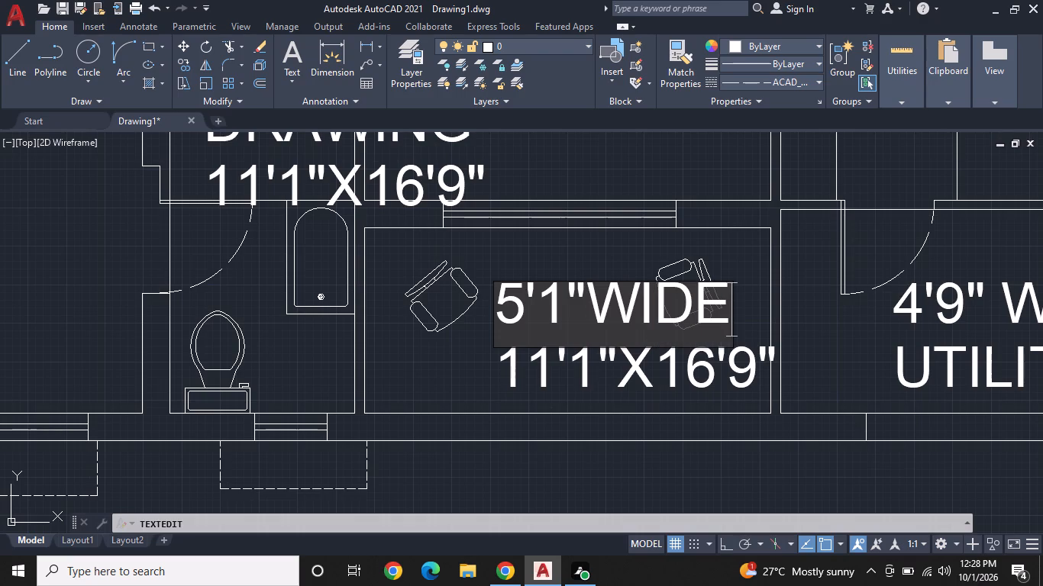
pyautogui.press('Return')
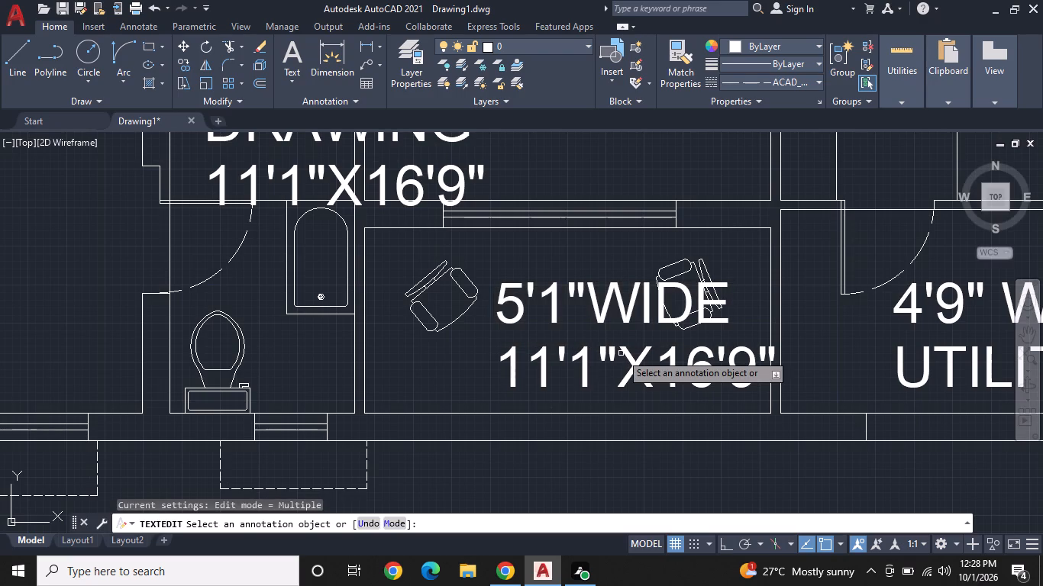
# Replace the size line under the 5'1"WIDE text with BALCONY.
pyautogui.click(641, 360)
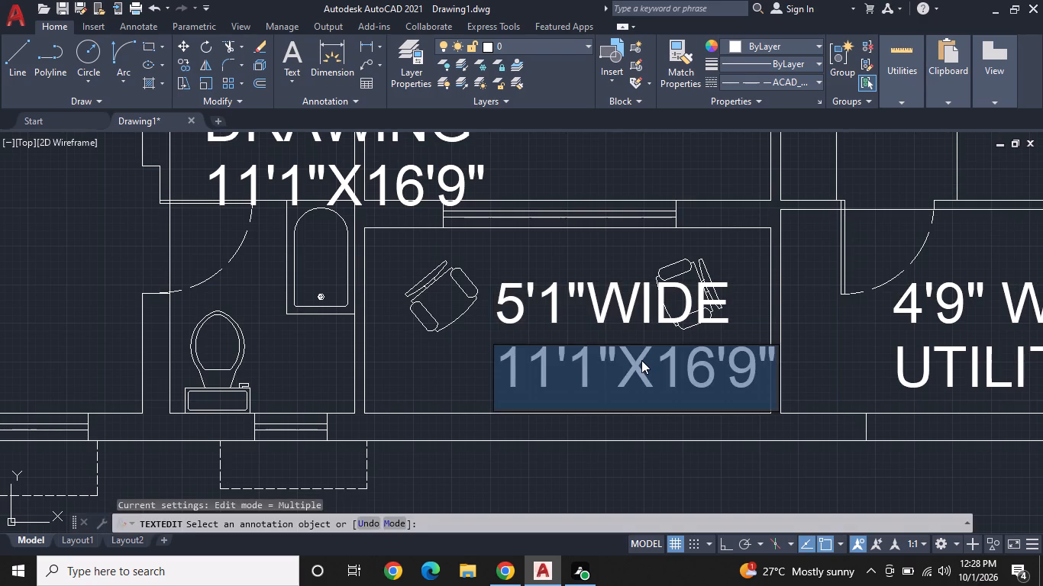
pyautogui.press('BackSpace')
pyautogui.write('BAL')
pyautogui.write('CONY')
pyautogui.press('Return')
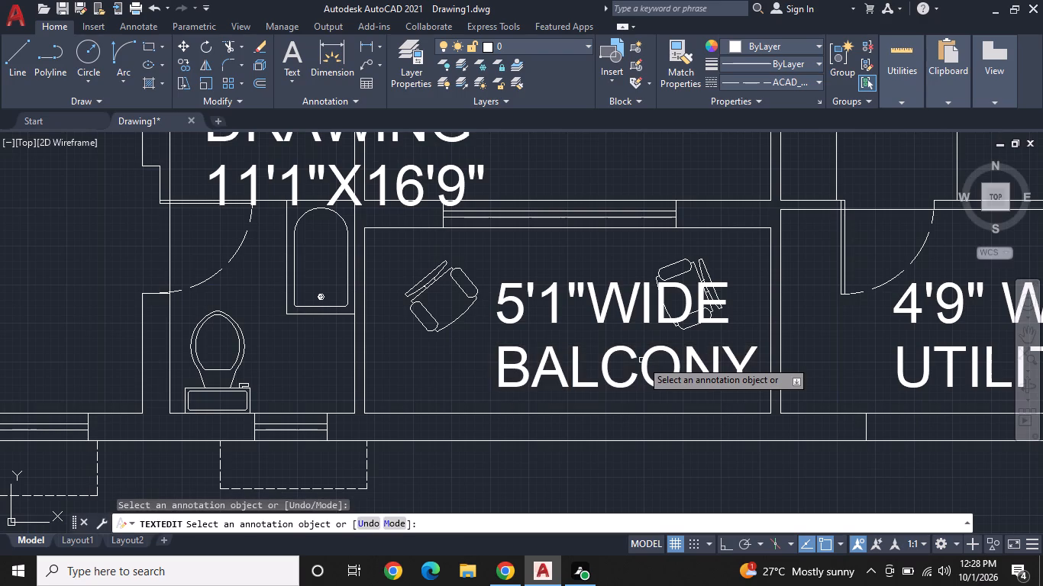
pyautogui.press('Escape')
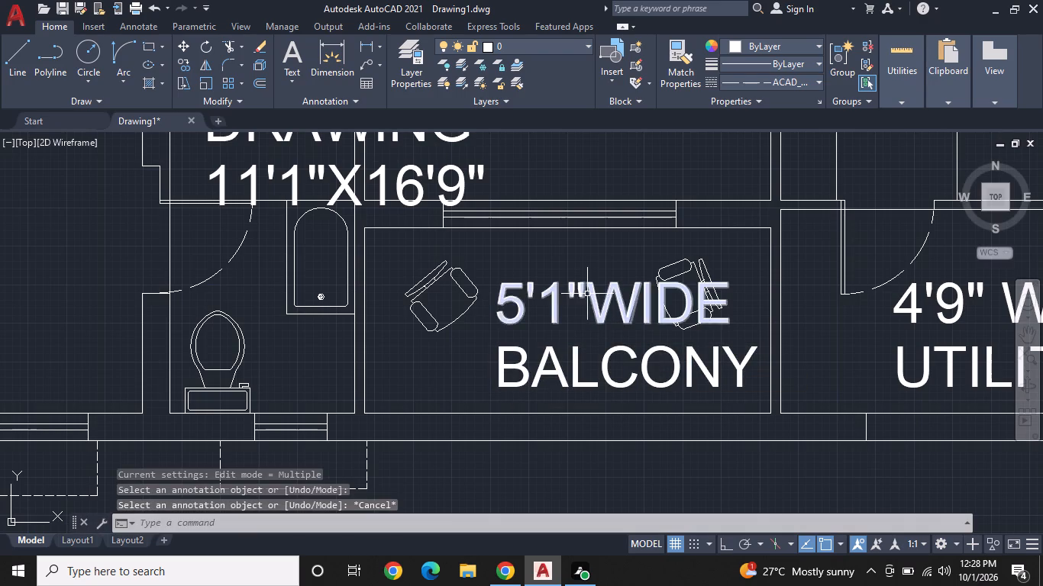
# Scale down both lines of the 5'1"WIDE BALCONY label from its lower-left insertion point so it fits between the two chairs.
pyautogui.click(589, 293)
pyautogui.click(559, 380)
pyautogui.rightClick(559, 380)
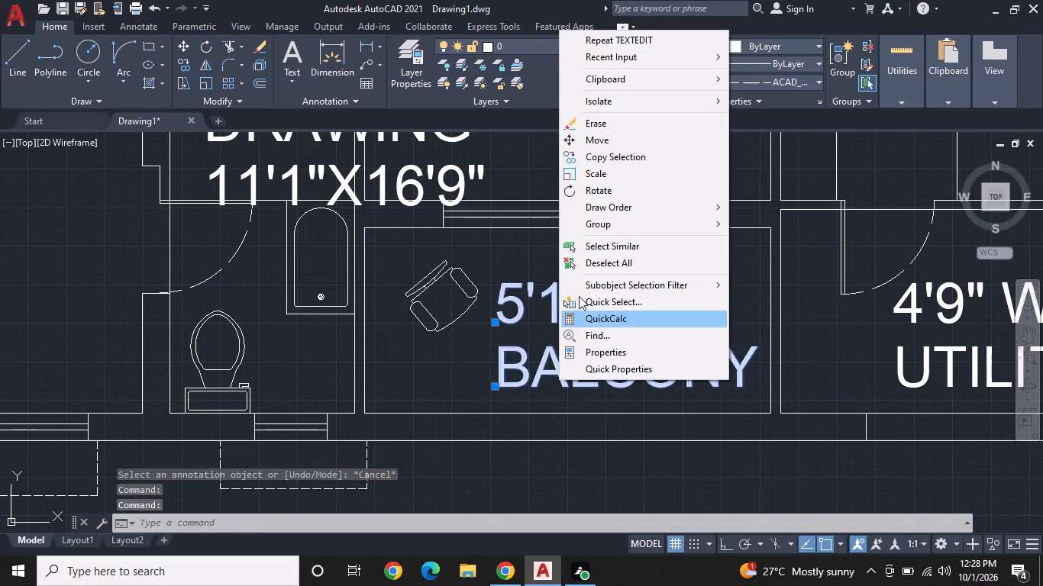
pyautogui.click(616, 177)
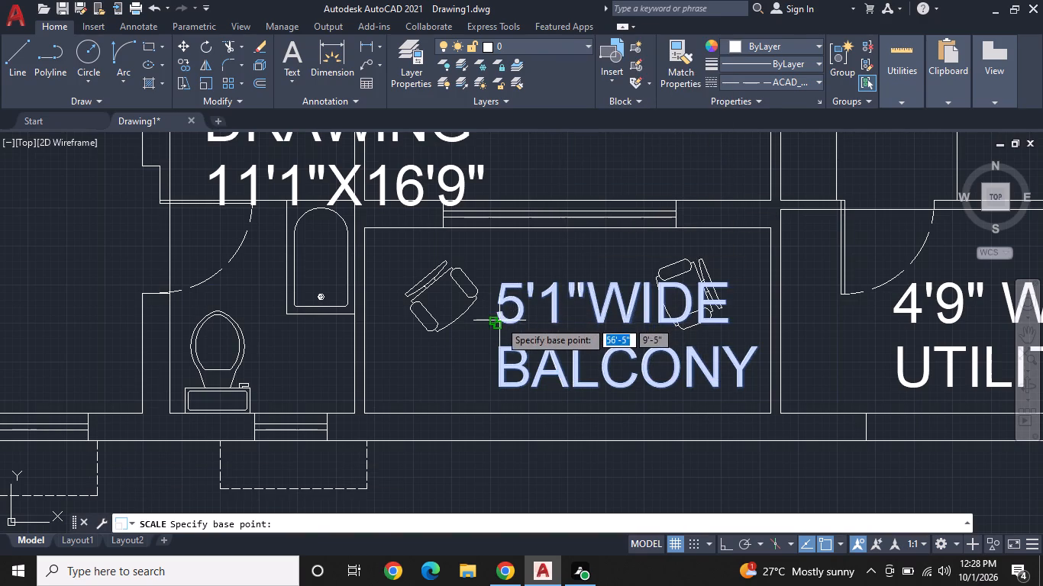
pyautogui.click(491, 324)
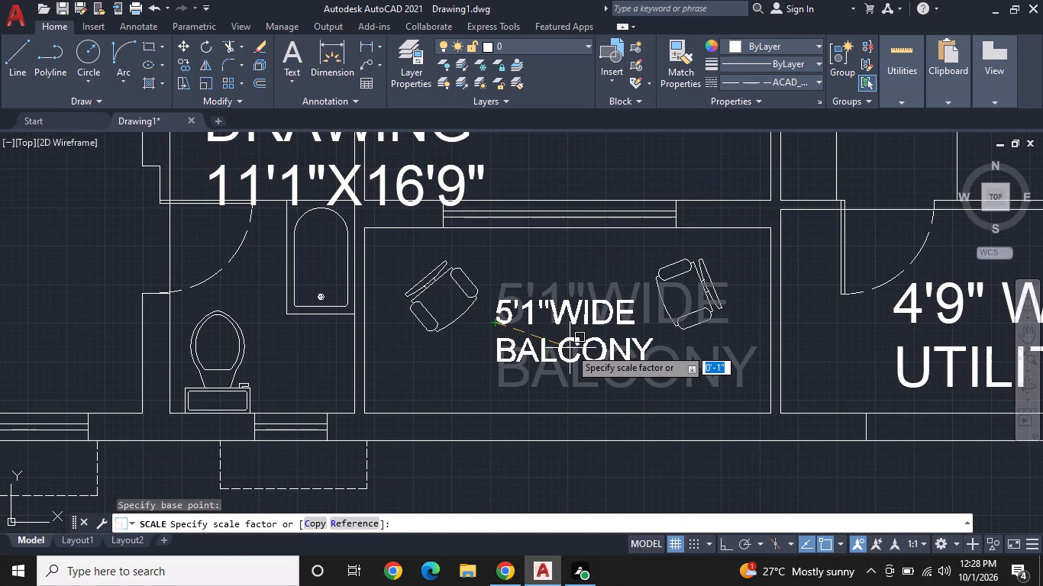
pyautogui.click(580, 348)
# Change the DRAWING text in the bathroom west of the balcony to TOILET.
pyautogui.moveTo(545, 324); pyautogui.dragTo(844, 382, button='middle')
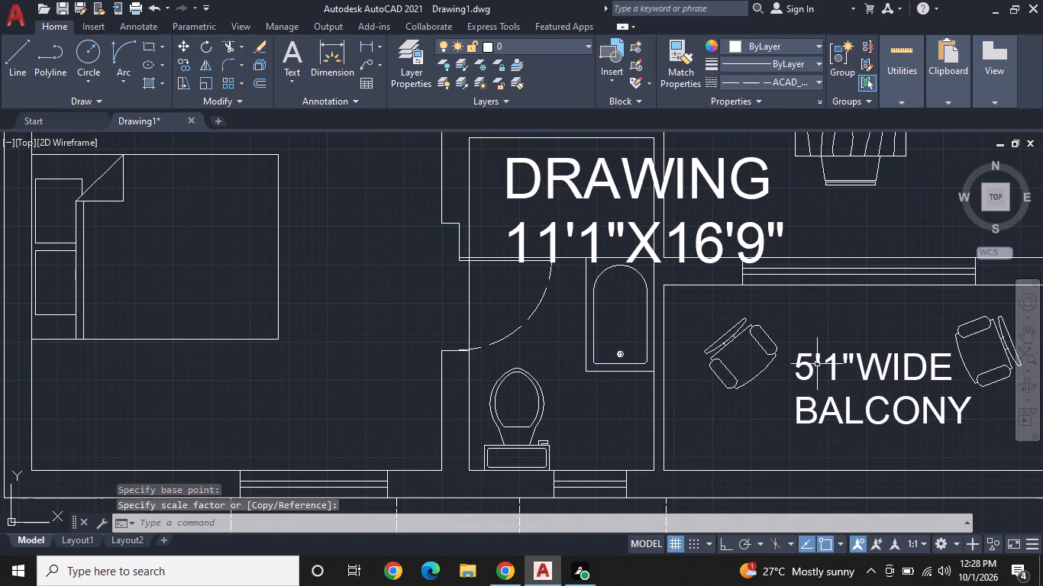
pyautogui.click(594, 195)
pyautogui.doubleClick(591, 189)
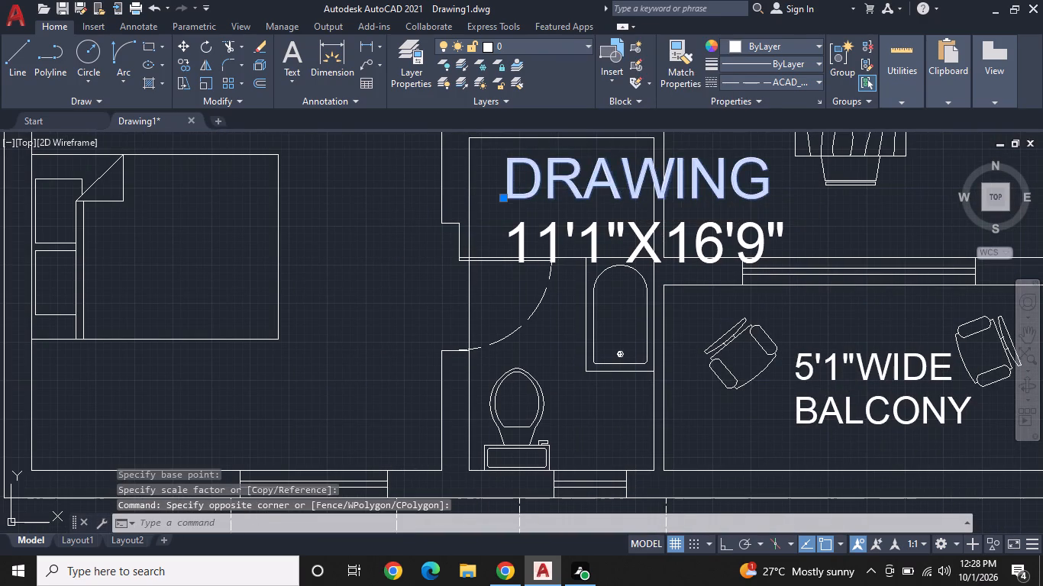
pyautogui.press('BackSpace')
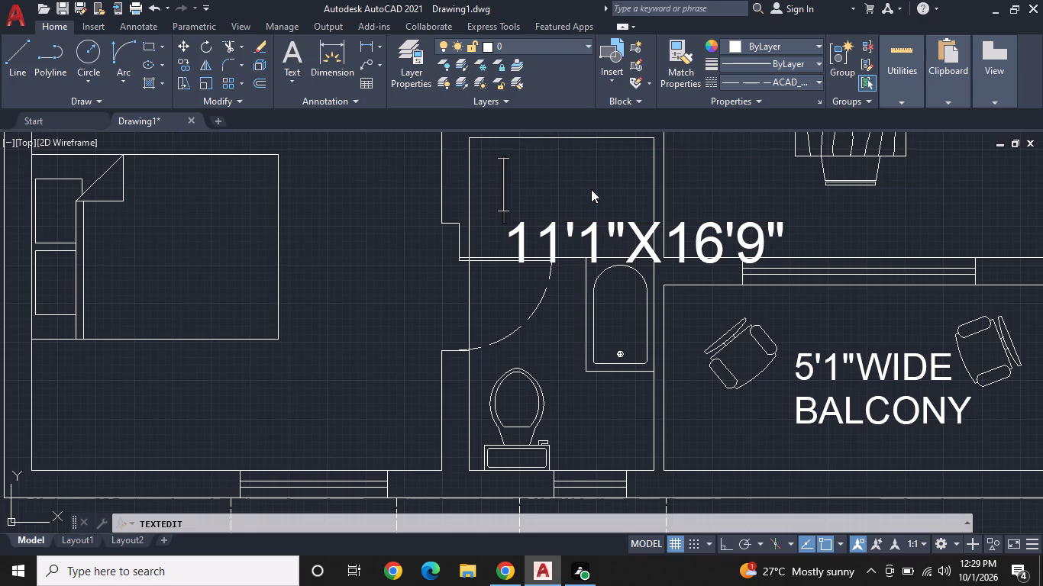
pyautogui.write('TIO')
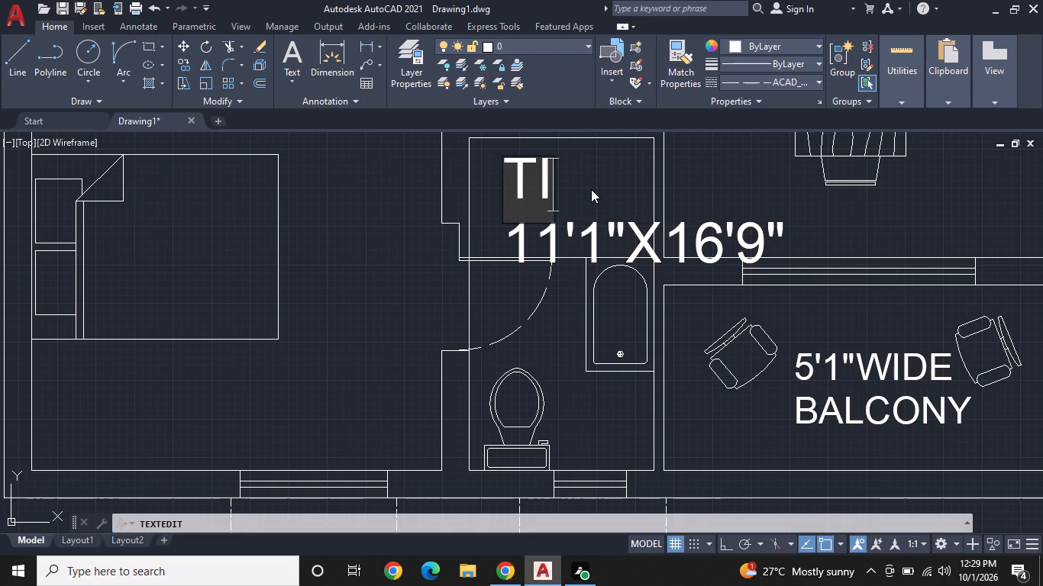
pyautogui.press('BackSpace')
pyautogui.press('BackSpace')
pyautogui.write('OILET')
# Set the size line under that TOILET text to 5'0"X9'0".
pyautogui.scroll(-1, 591, 189)
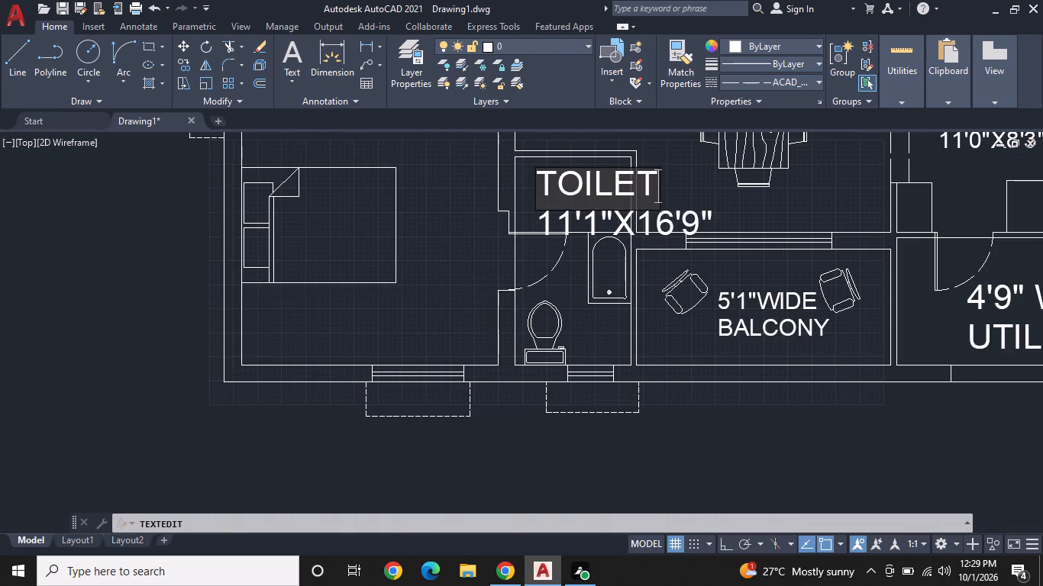
pyautogui.scroll(1, 668, 229)
pyautogui.click(668, 214)
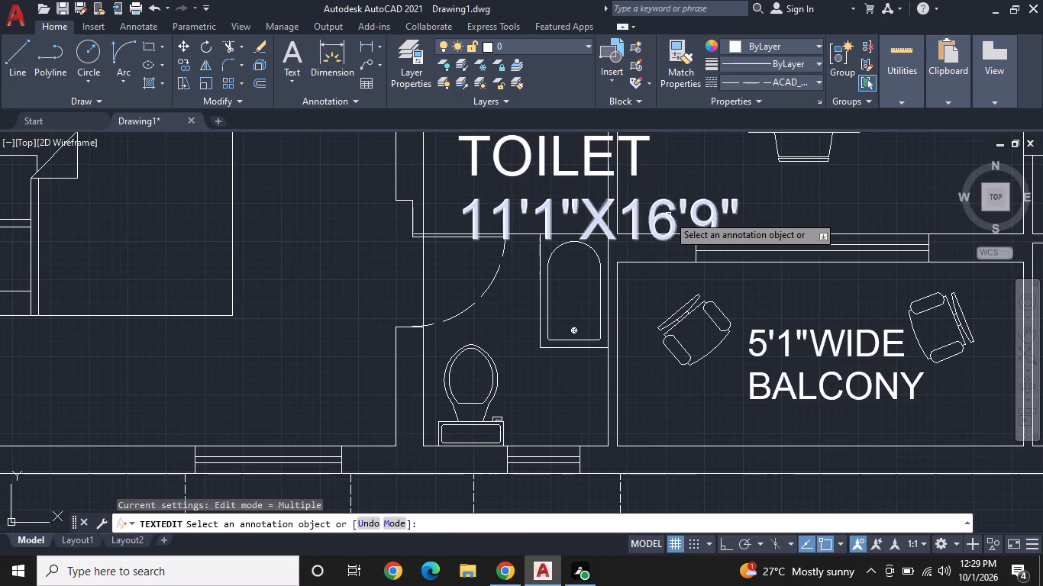
pyautogui.doubleClick(664, 221)
pyautogui.click(671, 216)
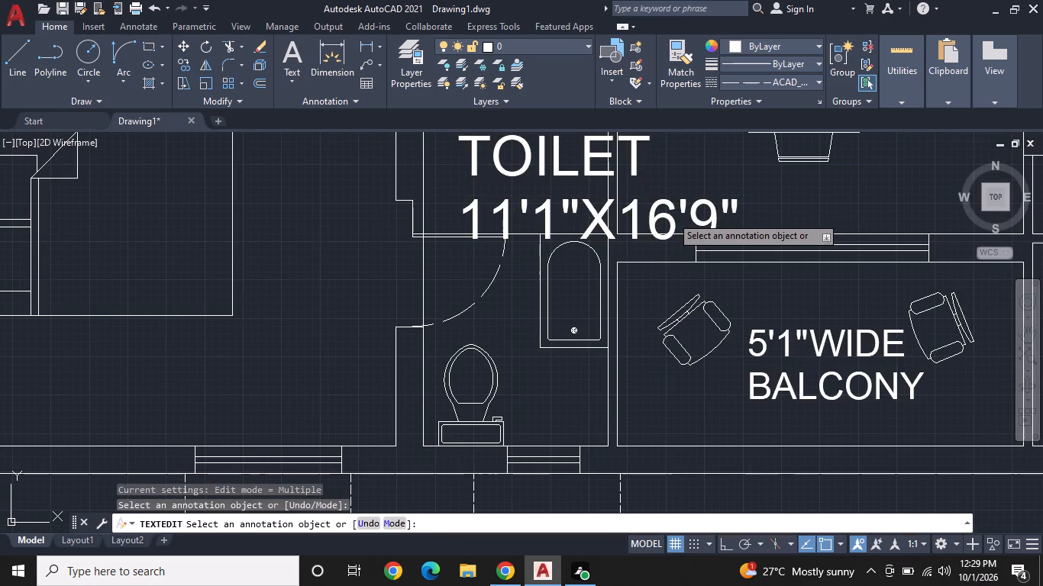
pyautogui.press('BackSpace')
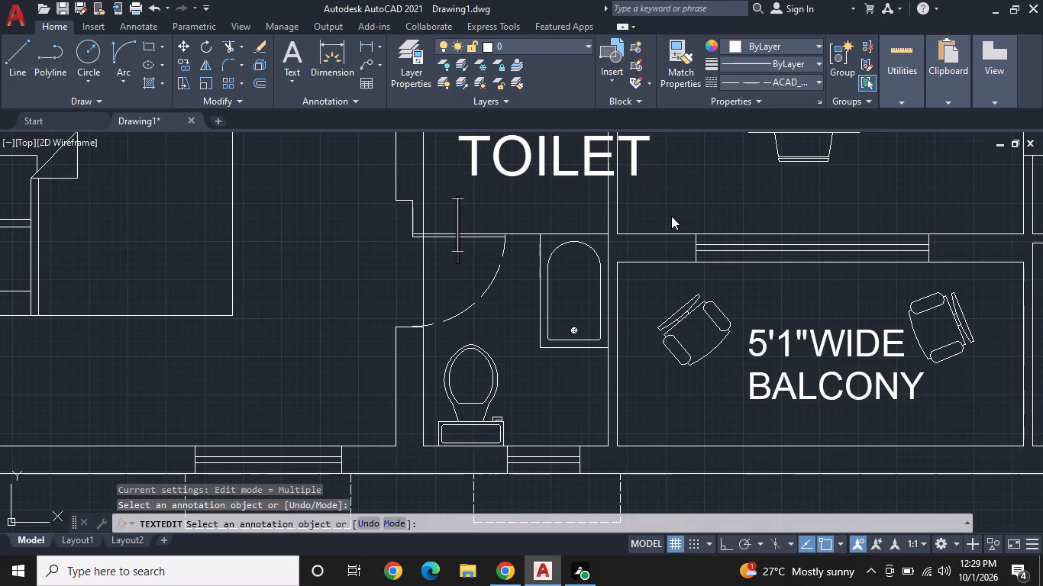
pyautogui.write('5\'0"X')
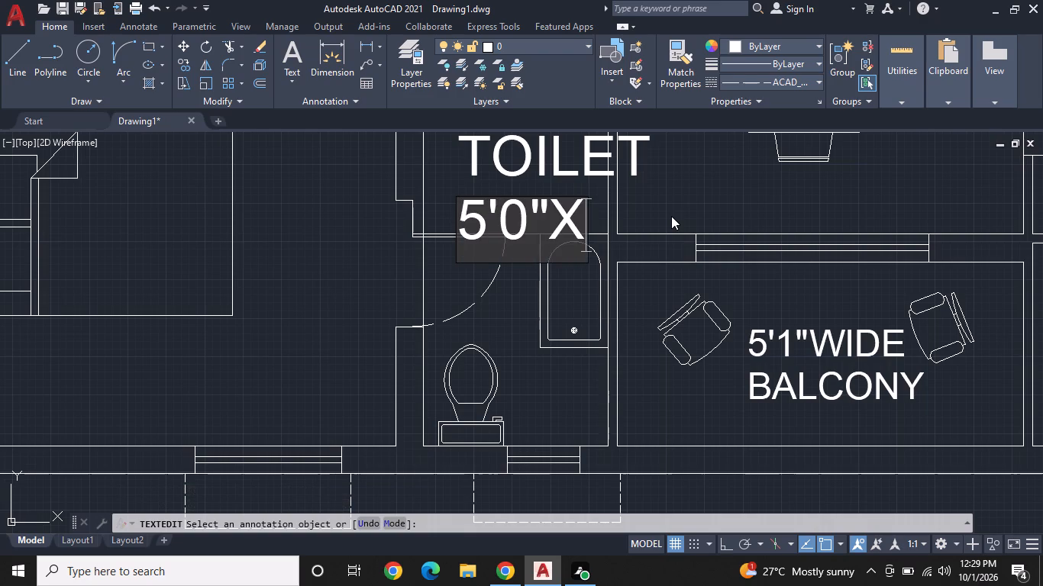
pyautogui.press('9')
pyautogui.write('\'0"')
pyautogui.press('Return')
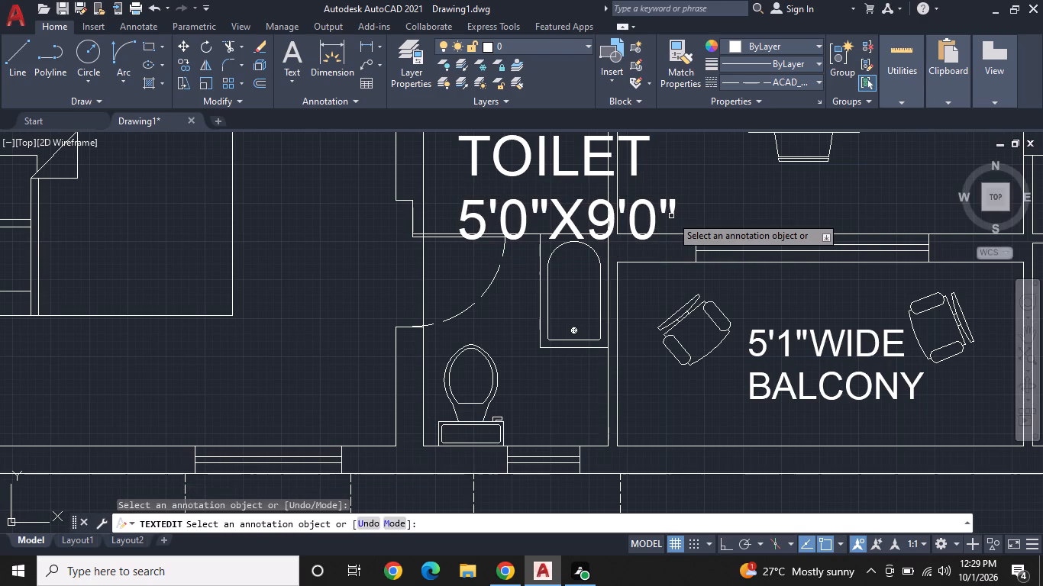
pyautogui.press('Return')
pyautogui.press('Escape')
# Scale down both lines of the TOILET 5'0"X9'0" label from the TOILET text's insertion point so it fits within the bathroom walls.
pyautogui.moveTo(667, 220); pyautogui.dragTo(671, 333, button='middle')
pyautogui.click(563, 290)
pyautogui.click(563, 285)
pyautogui.click(558, 288)
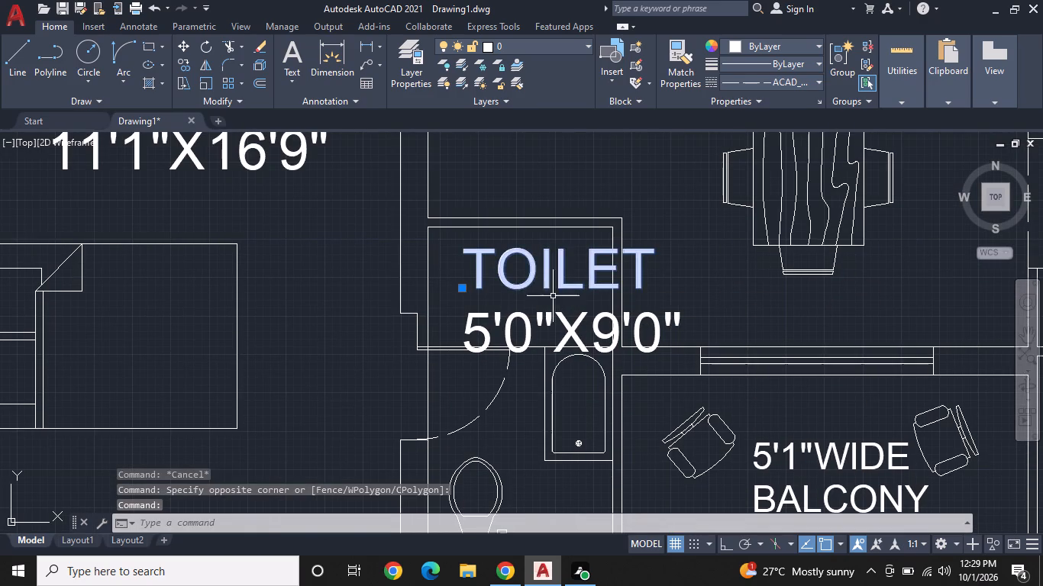
pyautogui.click(532, 317)
pyautogui.click(534, 317)
pyautogui.click(544, 317)
pyautogui.rightClick(550, 317)
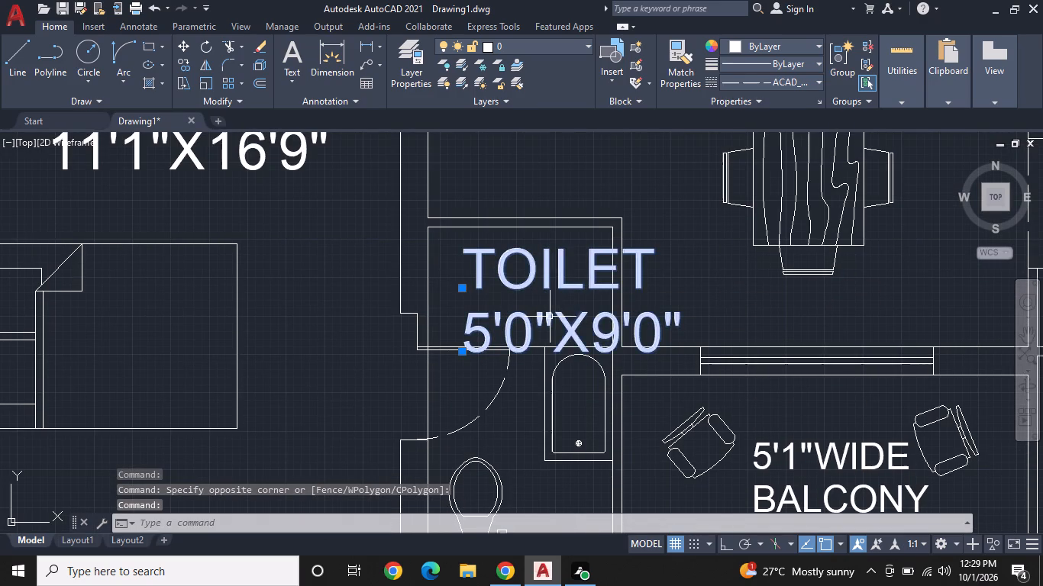
pyautogui.click(604, 349)
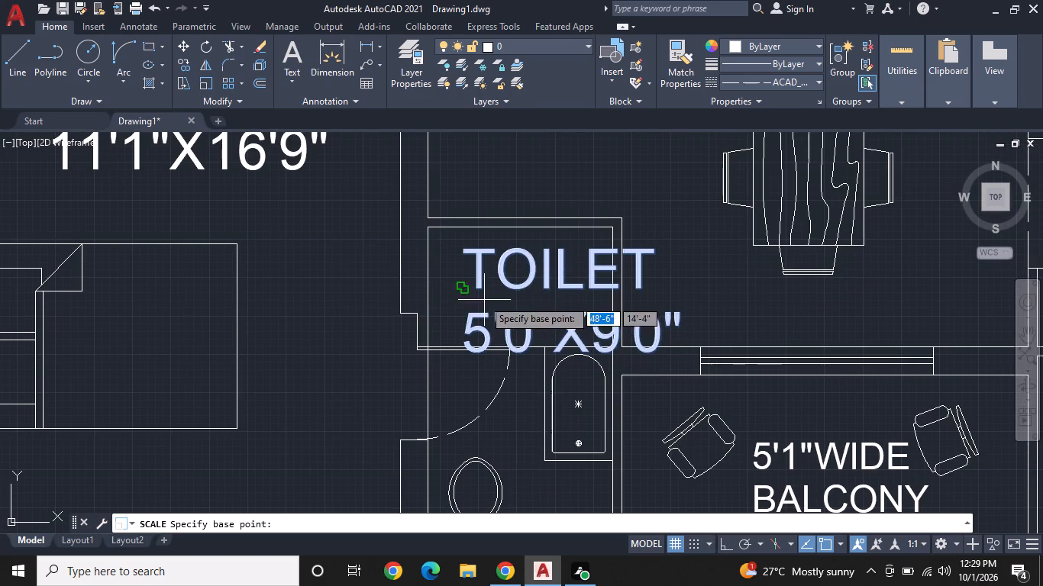
pyautogui.click(462, 288)
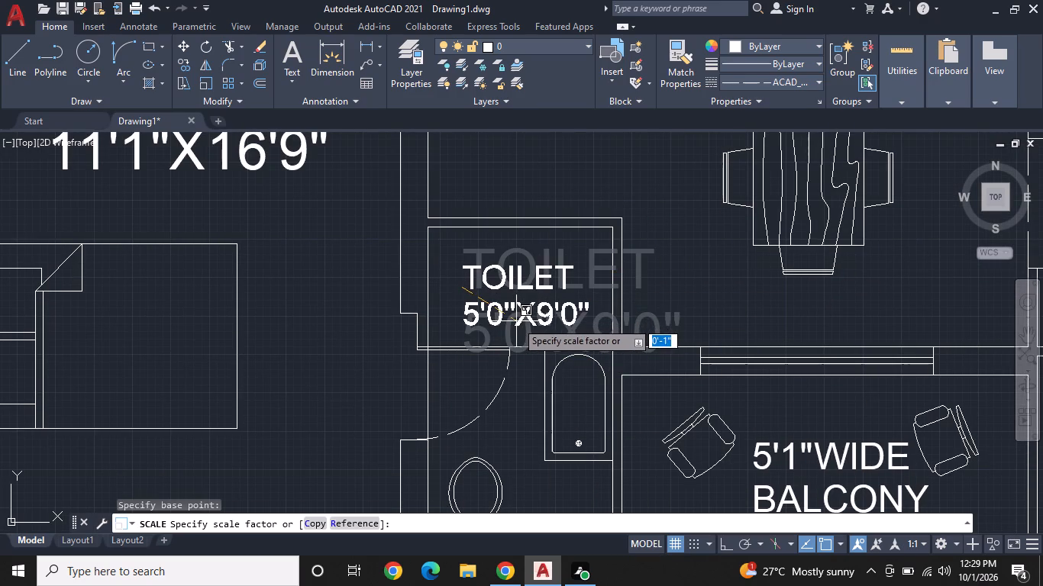
pyautogui.click(516, 321)
# Change the DRAWING text in the room with the bed, west of the 5'0"X9'0" toilet, to BED ROOM.
pyautogui.moveTo(519, 315); pyautogui.dragTo(654, 282, button='middle')
pyautogui.moveTo(555, 299); pyautogui.dragTo(825, 312, button='middle')
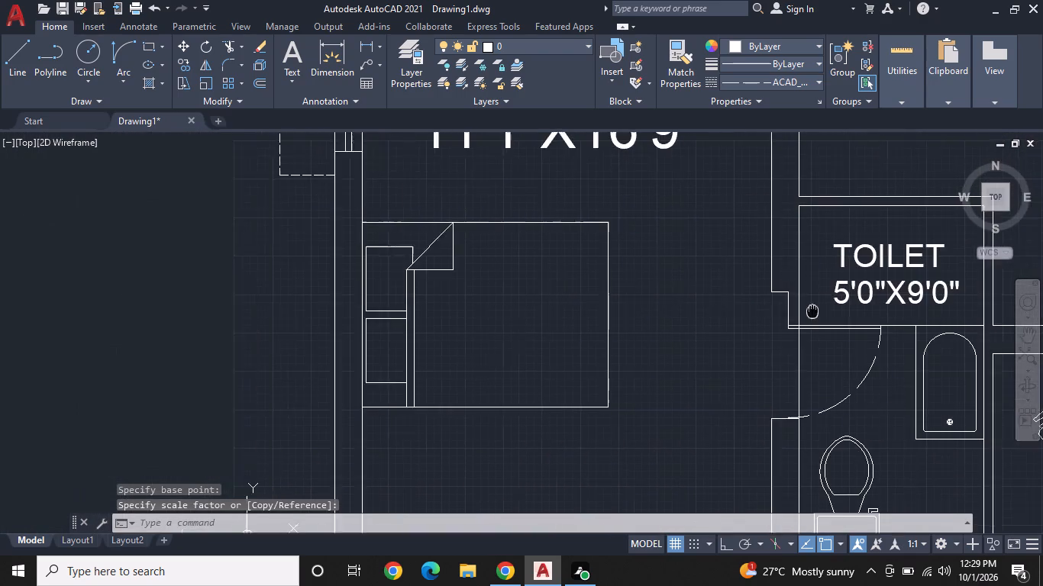
pyautogui.moveTo(825, 312); pyautogui.dragTo(827, 312, button='middle')
pyautogui.moveTo(663, 276); pyautogui.dragTo(666, 424, button='middle')
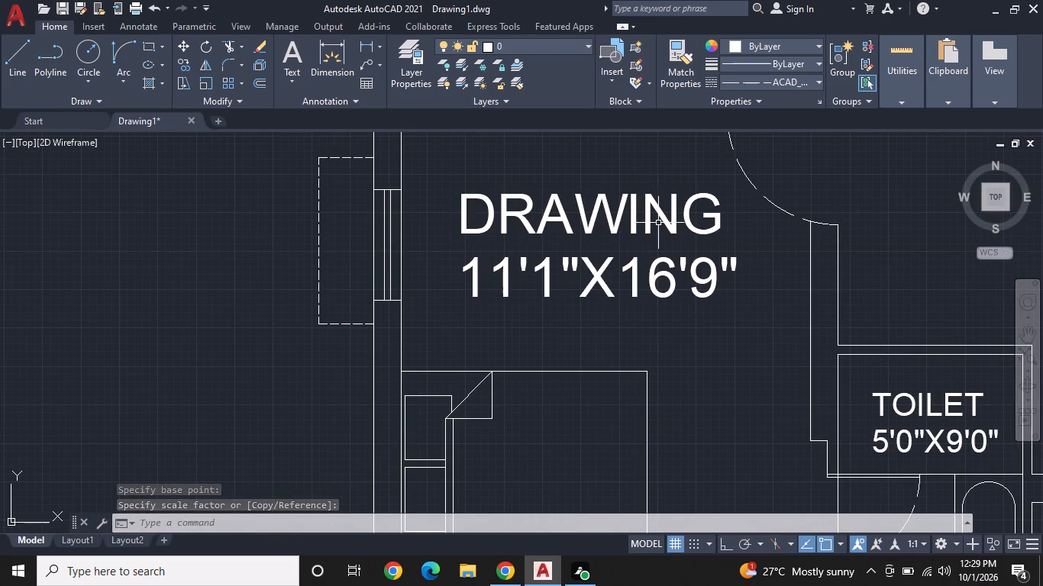
pyautogui.doubleClick(662, 210)
pyautogui.press('BackSpace')
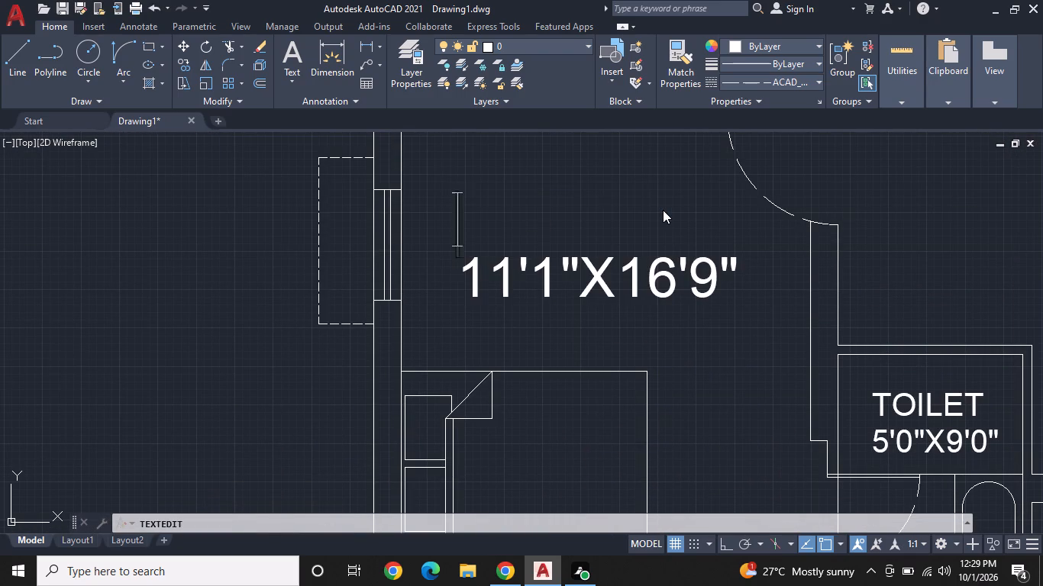
pyautogui.write('BR')
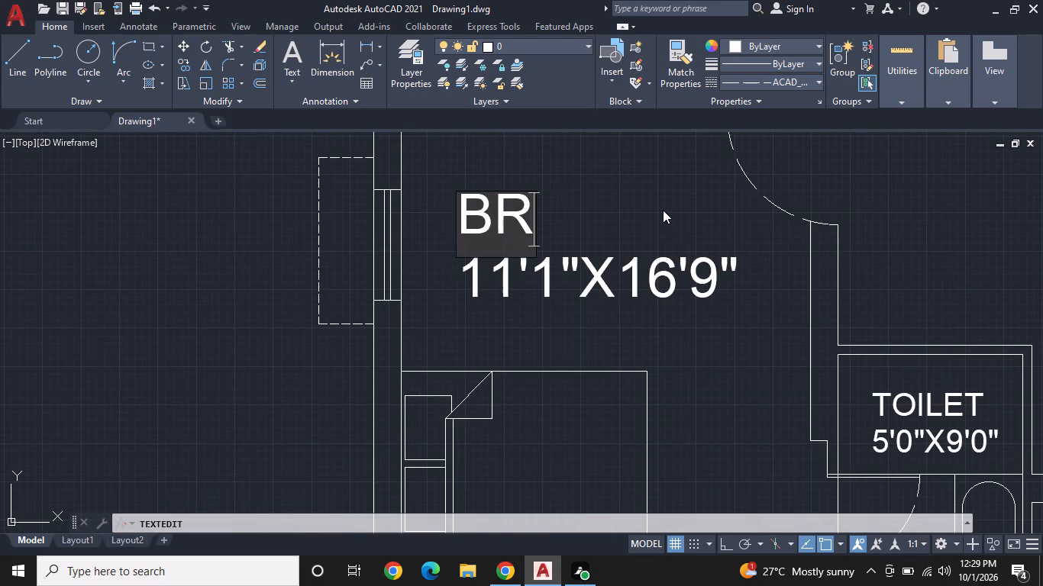
pyautogui.press('BackSpace')
pyautogui.write('ED ROOM')
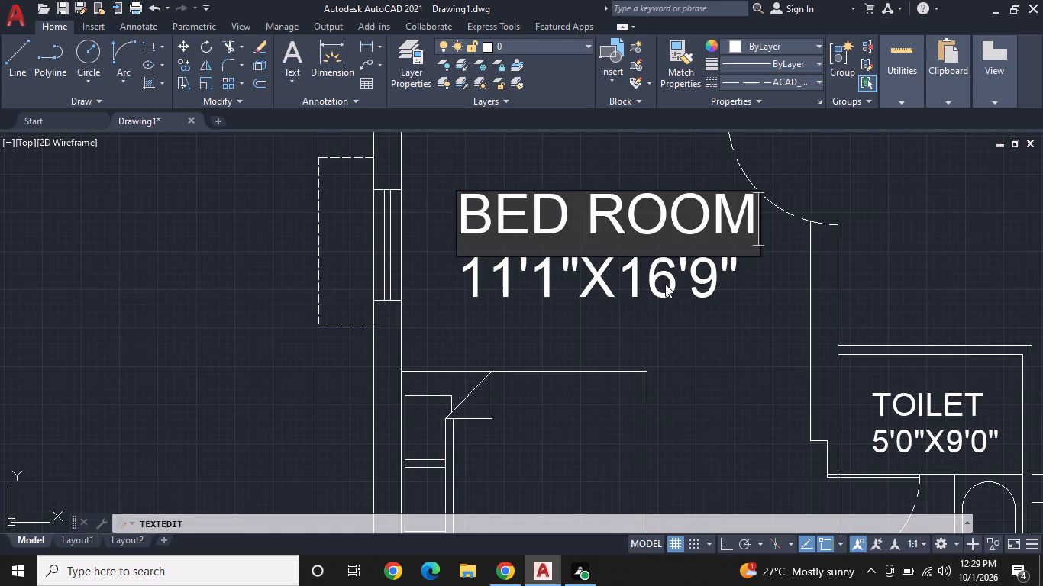
# Set the size line under that BED ROOM text to 11'1"X15'0".
pyautogui.click(665, 284)
pyautogui.doubleClick(670, 278)
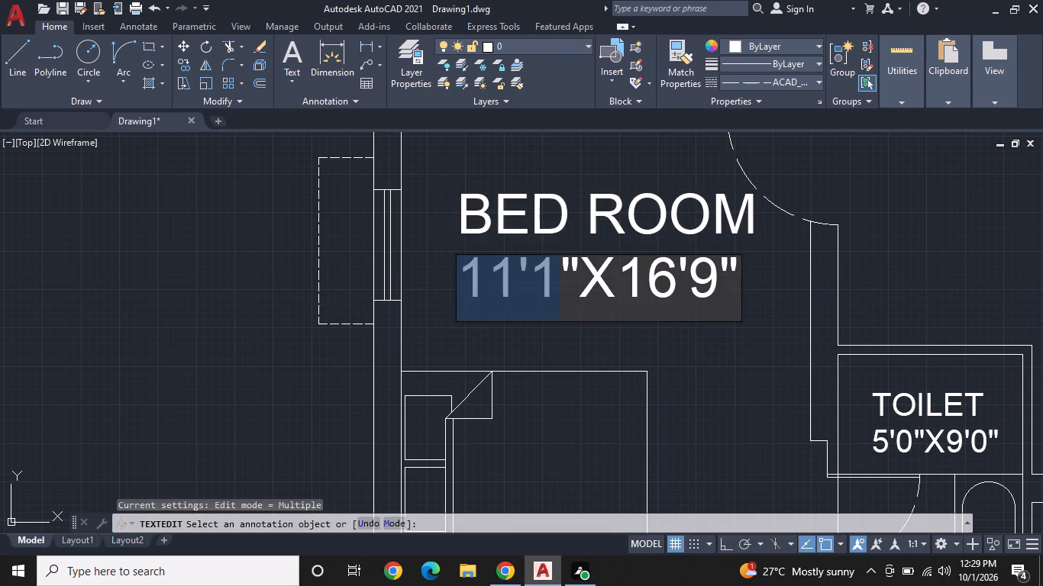
pyautogui.click(737, 290)
pyautogui.press('BackSpace')
pyautogui.press('BackSpace')
pyautogui.press('BackSpace')
pyautogui.press('BackSpace')
pyautogui.press('BackSpace')
pyautogui.press('BackSpace')
pyautogui.press('BackSpace')
pyautogui.press('BackSpace')
pyautogui.press('BackSpace')
pyautogui.press('BackSpace')
pyautogui.press('BackSpace')
pyautogui.press('BackSpace')
pyautogui.press('BackSpace')
pyautogui.press('BackSpace')
pyautogui.press('BackSpace')
pyautogui.press('BackSpace')
pyautogui.press('BackSpace')
pyautogui.press('BackSpace')
pyautogui.press('BackSpace')
pyautogui.press('BackSpace')
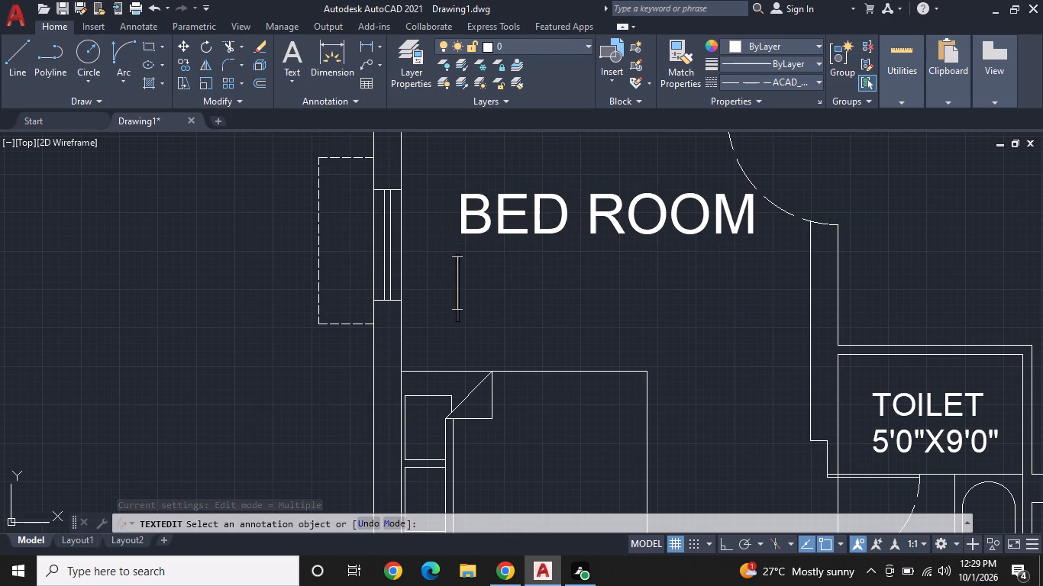
pyautogui.write("11'2")
pyautogui.press('BackSpace')
pyautogui.write('1"X')
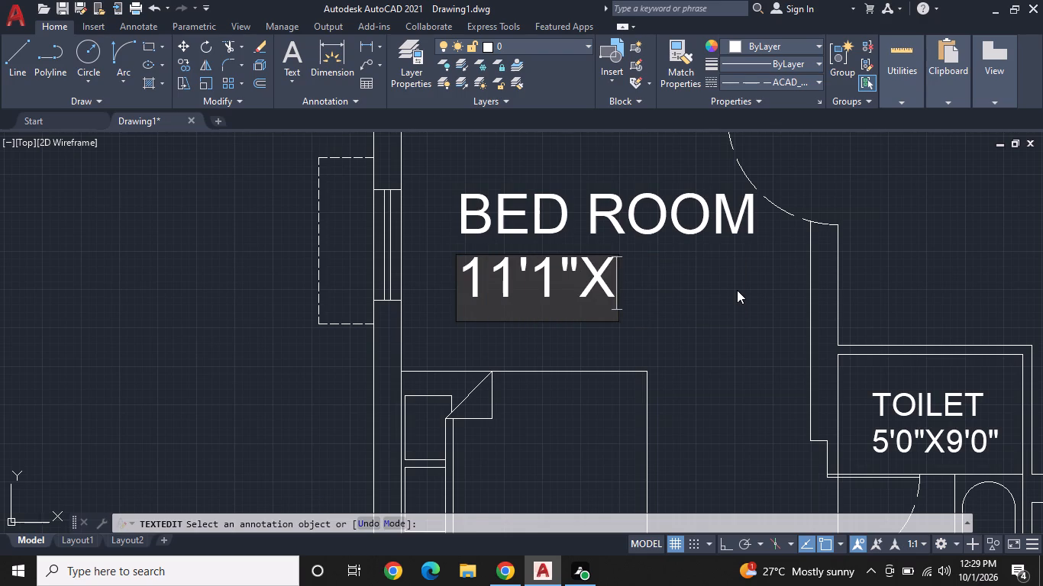
pyautogui.write('15\'0"')
pyautogui.press('Return')
pyautogui.press('Escape')
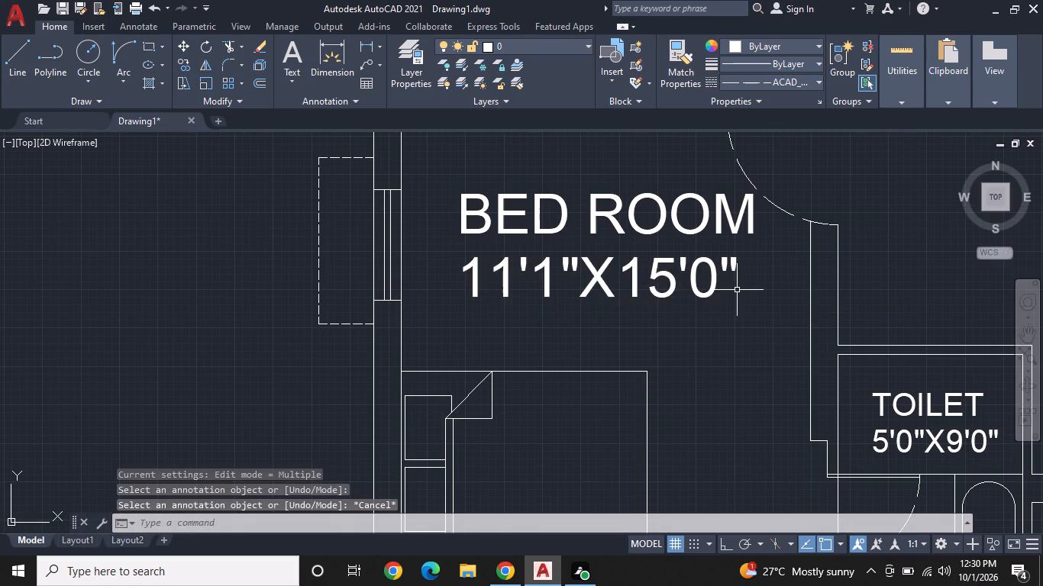
# Change the DRAWING text above the six-chair table in the central room to DINING.
pyautogui.moveTo(768, 295); pyautogui.dragTo(711, 443, button='middle')
pyautogui.scroll(-1, 673, 391)
pyautogui.moveTo(673, 303); pyautogui.dragTo(668, 337, button='middle')
pyautogui.moveTo(667, 352); pyautogui.dragTo(647, 407, button='middle')
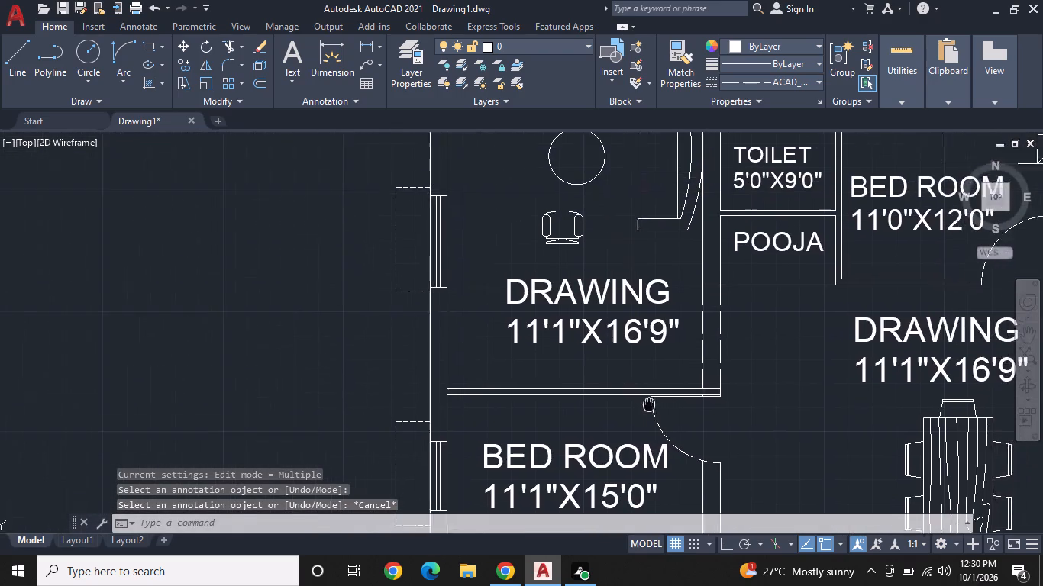
pyautogui.moveTo(647, 407); pyautogui.dragTo(484, 338, button='middle')
pyautogui.moveTo(680, 359); pyautogui.dragTo(572, 306, button='middle')
pyautogui.middleClick(568, 307)
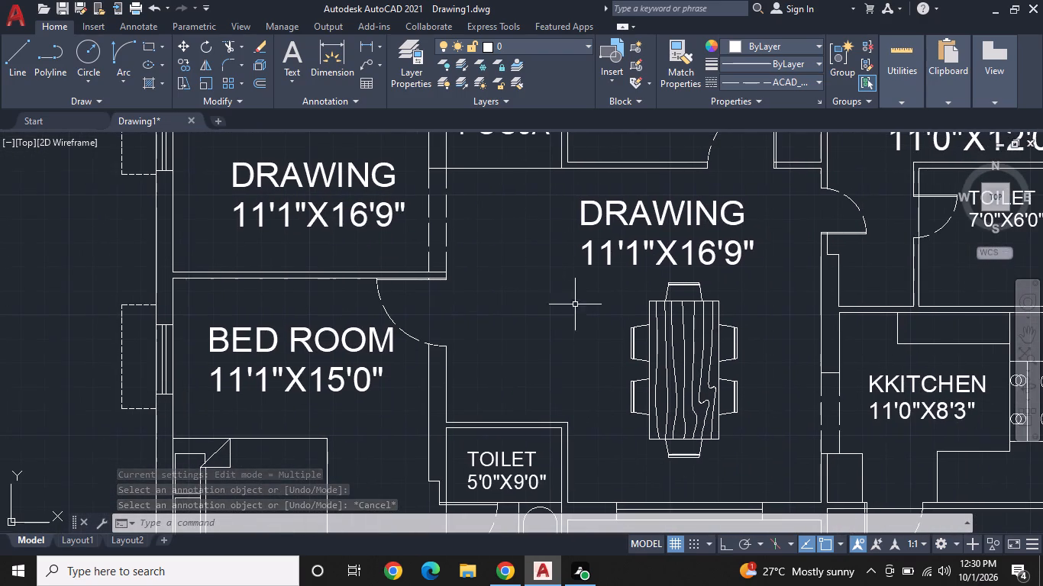
pyautogui.scroll(1, 663, 230)
pyautogui.click(715, 208)
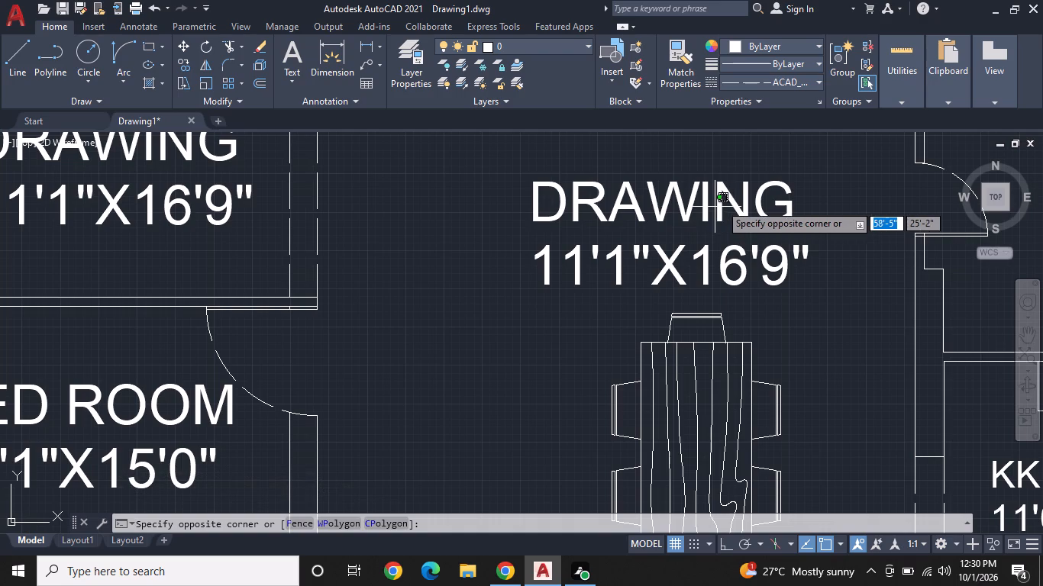
pyautogui.doubleClick(720, 204)
pyautogui.doubleClick(720, 204)
pyautogui.doubleClick(708, 212)
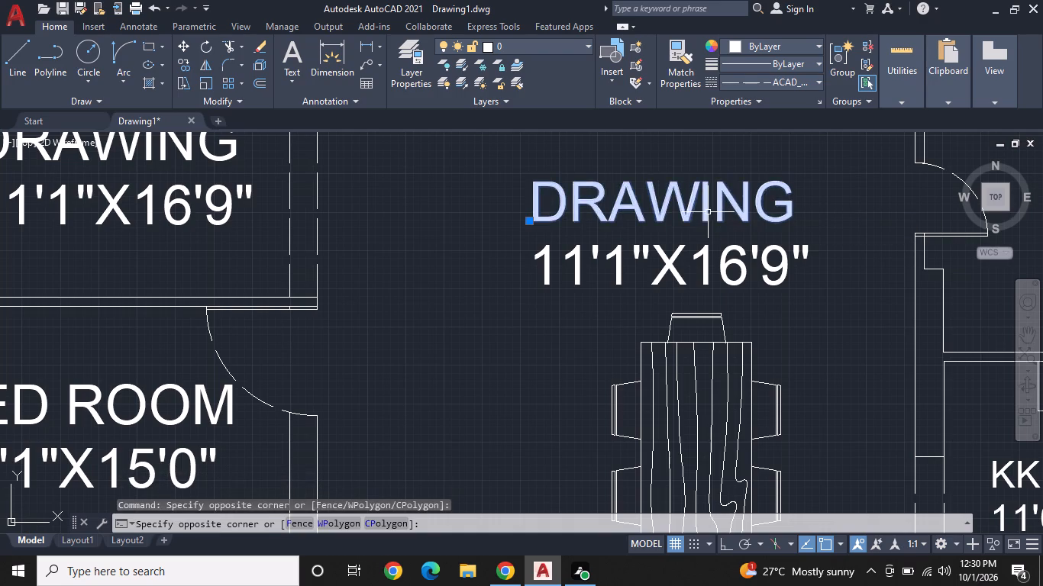
pyautogui.press('BackSpace')
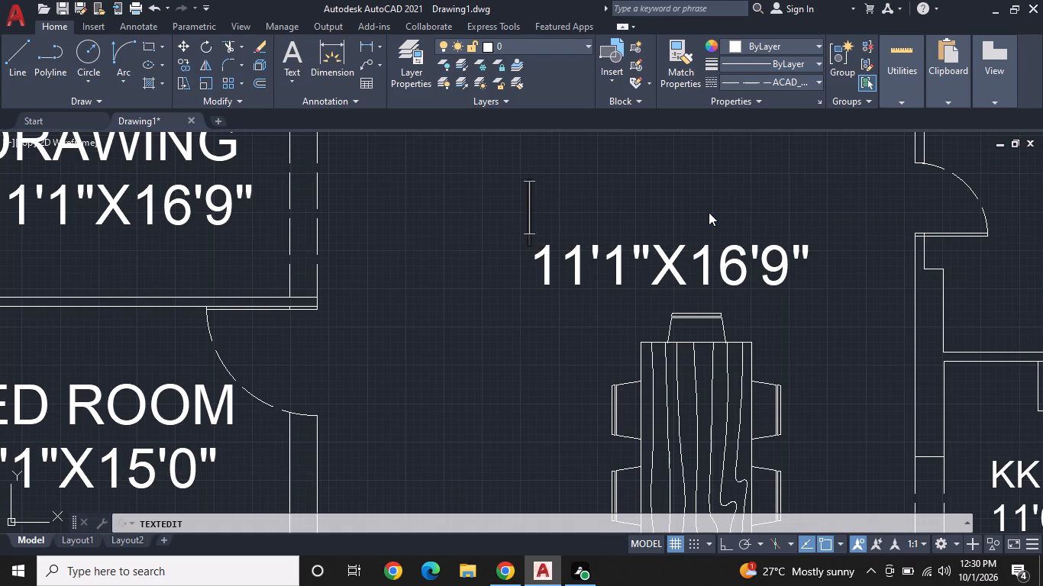
pyautogui.write('DINING')
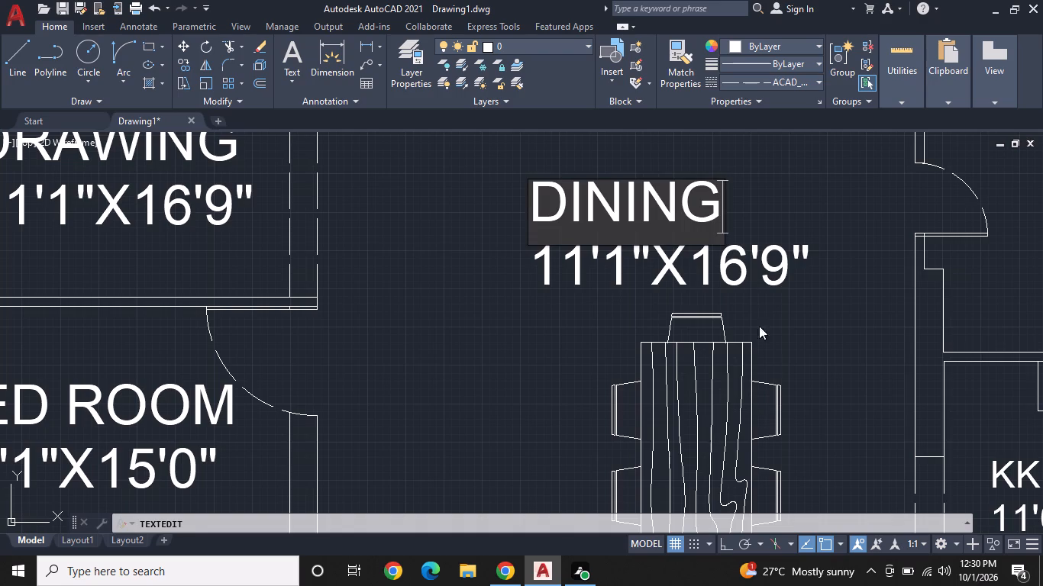
# Set the size line under the DINING text to 11'0"X14'7".
pyautogui.click(748, 265)
pyautogui.click(748, 266)
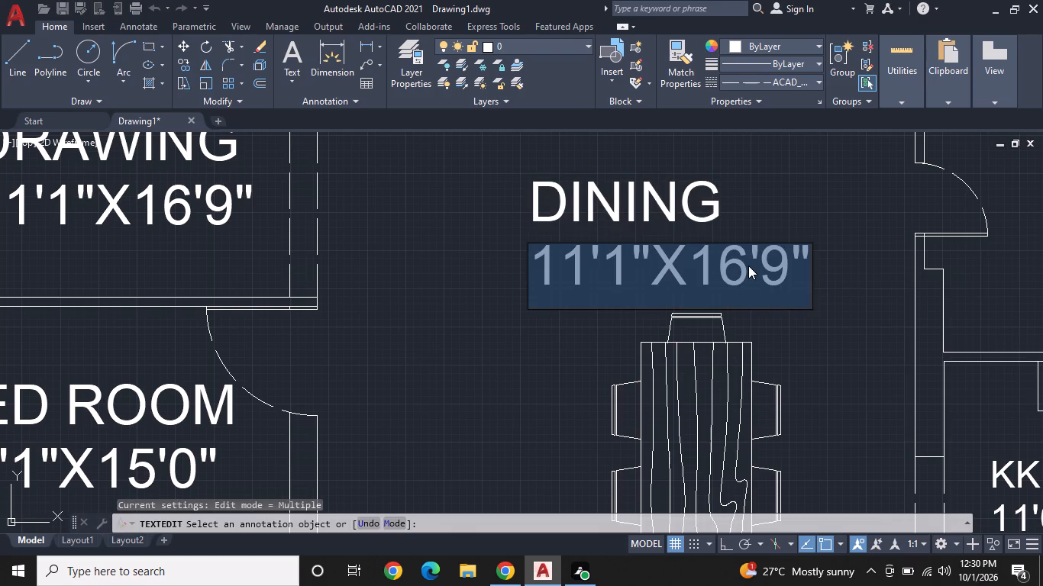
pyautogui.press('BackSpace')
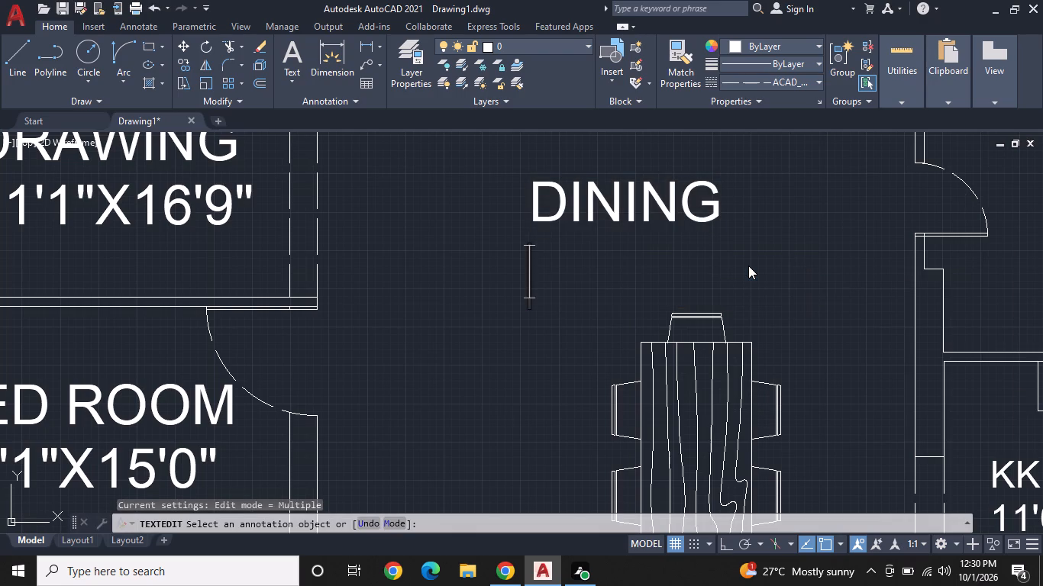
pyautogui.write("11'")
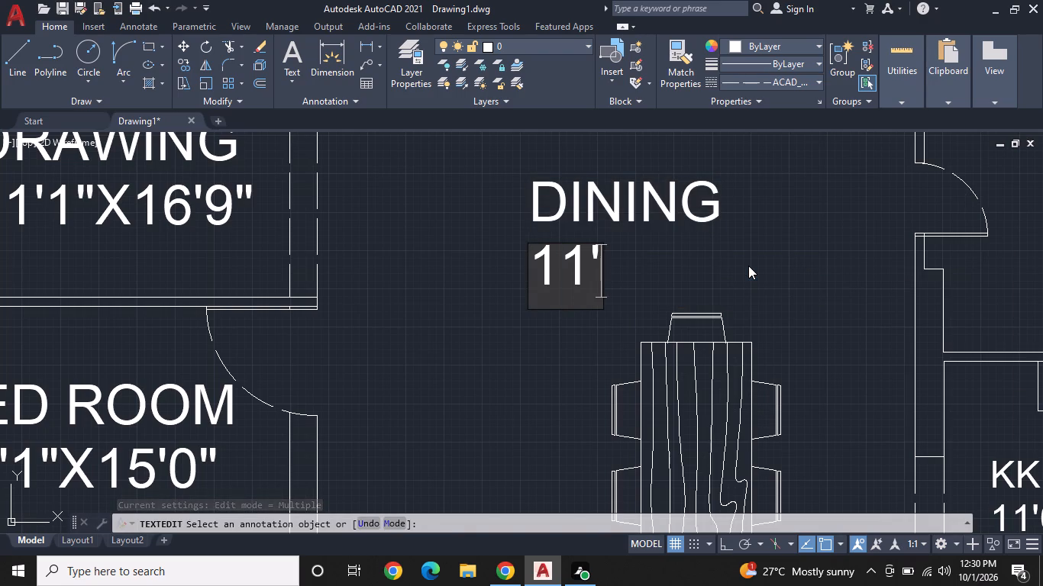
pyautogui.write('0"X')
pyautogui.write("14'")
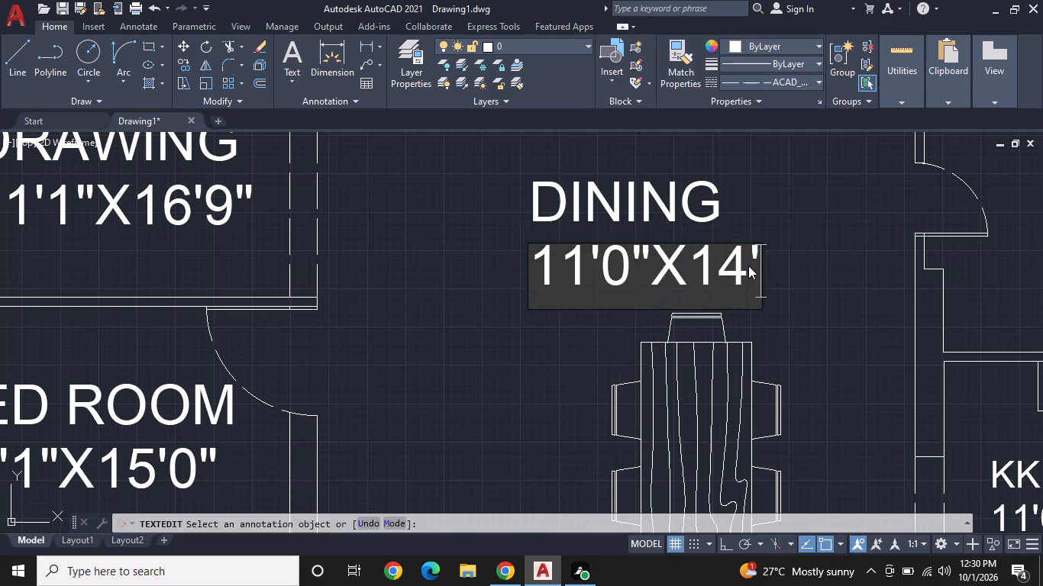
pyautogui.write('7"')
pyautogui.press('Return')
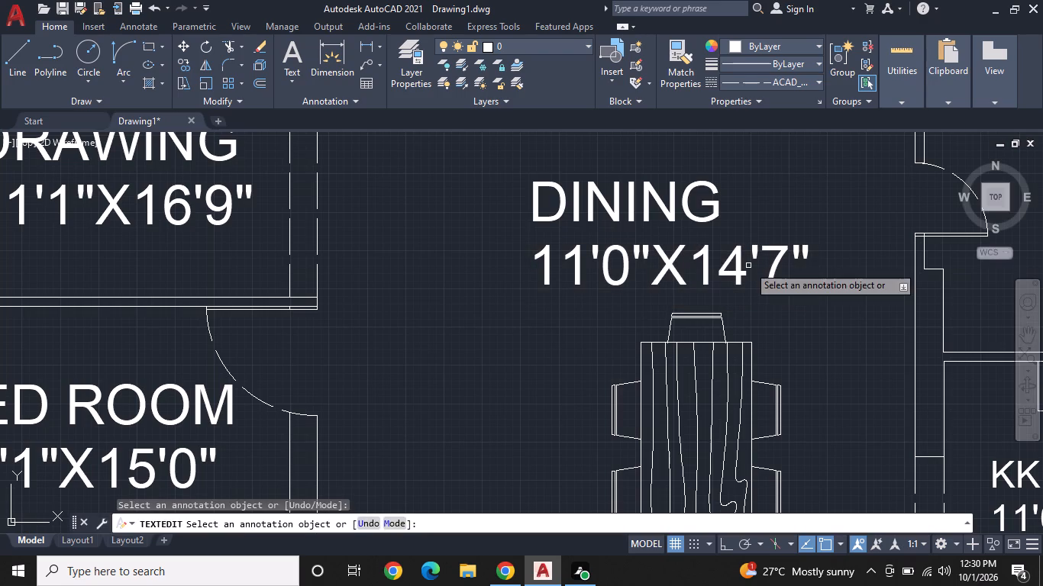
pyautogui.press('Escape')
# Insert the Toilet - top block in the 7'0"X6'0" toilet, just below its size text.
pyautogui.scroll(-2, 748, 266)
pyautogui.moveTo(744, 272); pyautogui.dragTo(541, 367, button='middle')
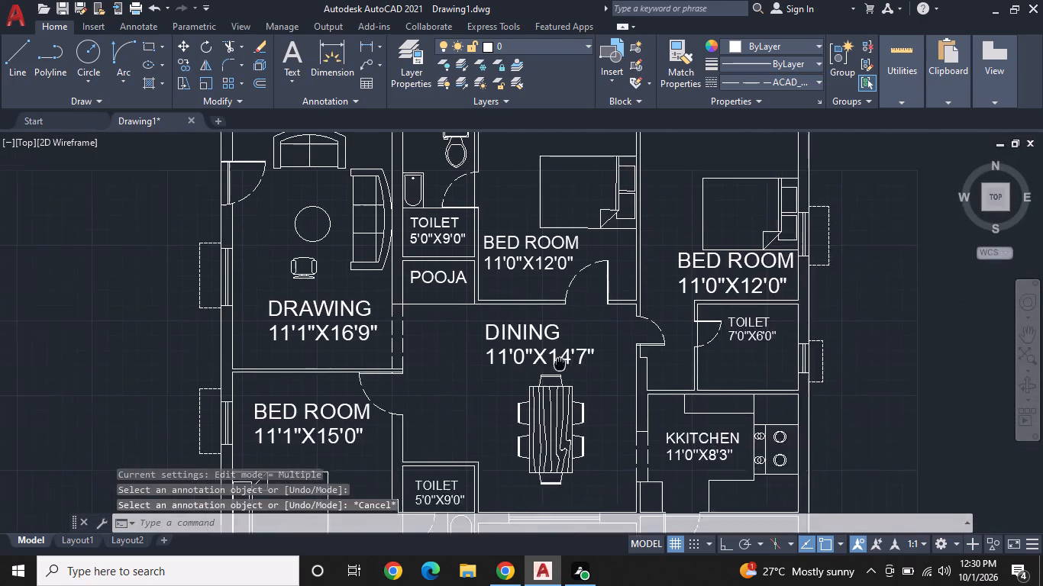
pyautogui.moveTo(541, 367); pyautogui.dragTo(495, 367, button='middle')
pyautogui.moveTo(519, 340); pyautogui.dragTo(619, 327, button='middle')
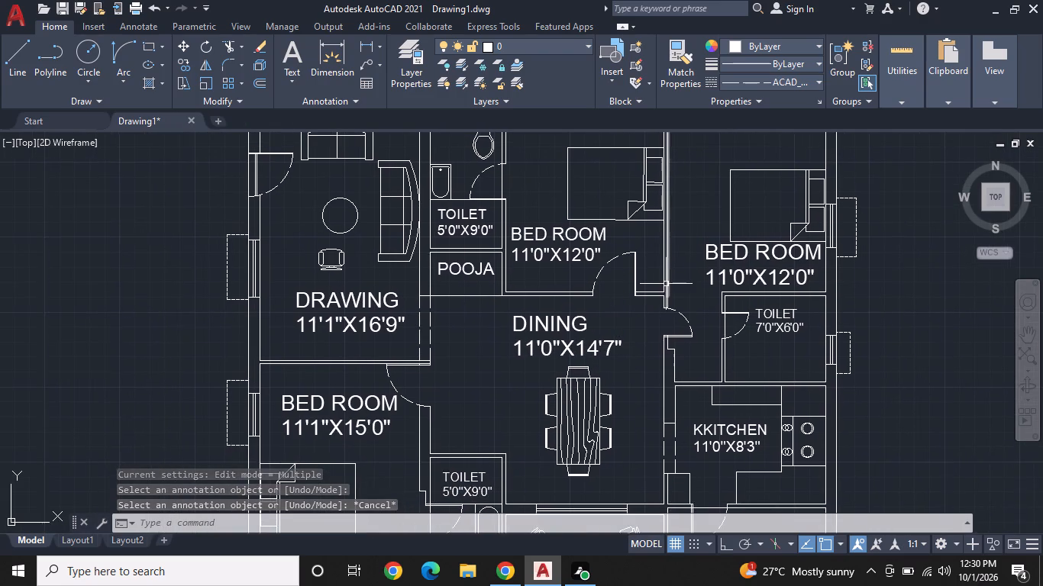
pyautogui.moveTo(666, 288); pyautogui.dragTo(567, 258, button='middle')
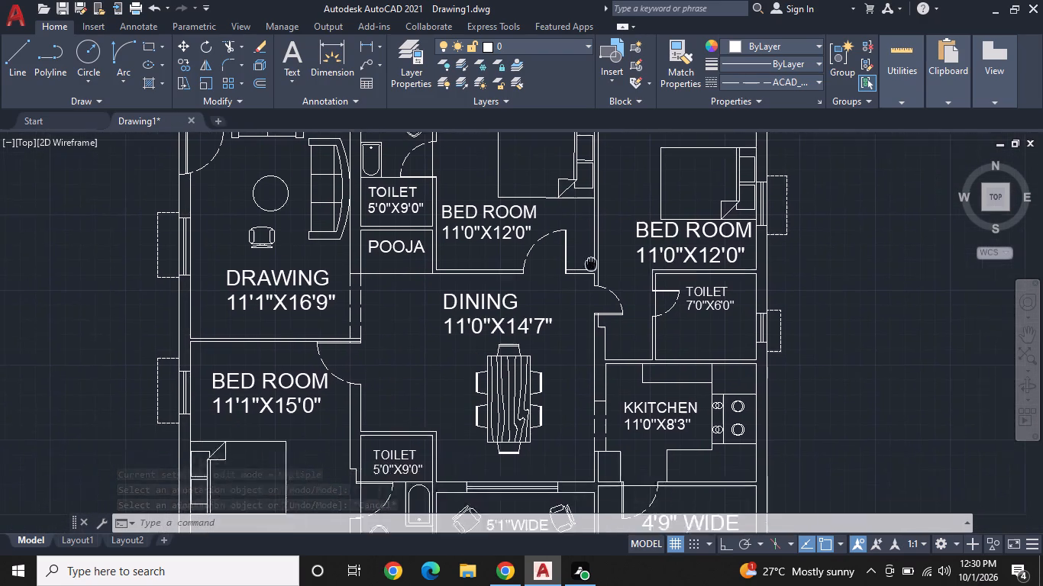
pyautogui.moveTo(567, 258); pyautogui.dragTo(554, 256, button='middle')
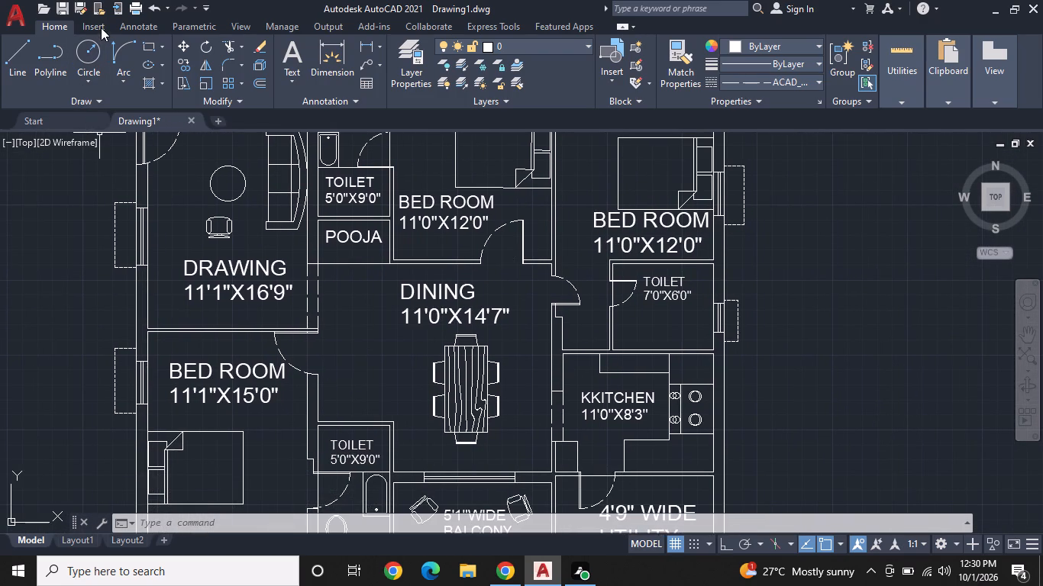
pyautogui.click(101, 27)
pyautogui.click(16, 80)
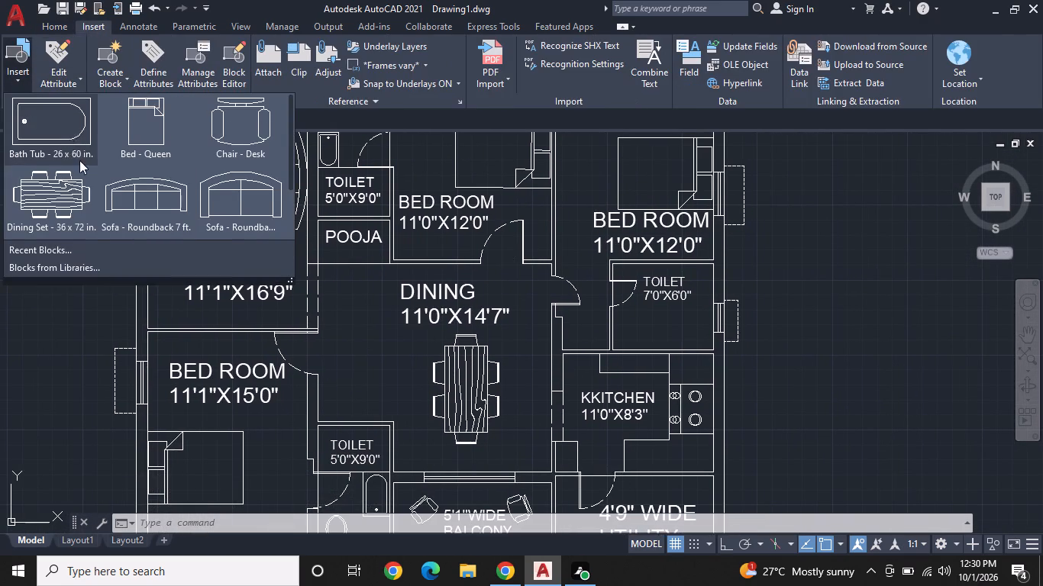
pyautogui.scroll(-4, 199, 183)
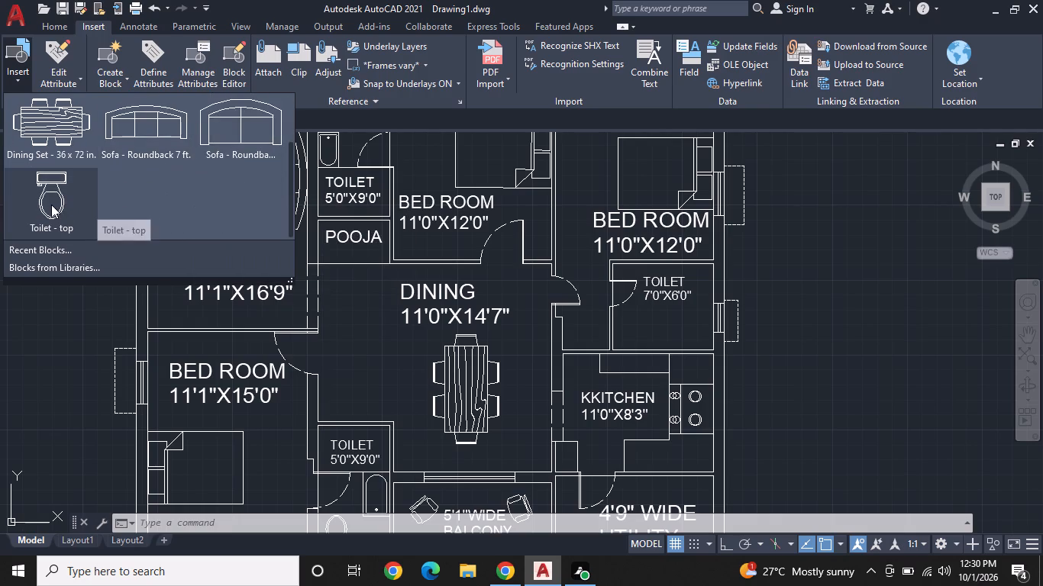
pyautogui.click(51, 204)
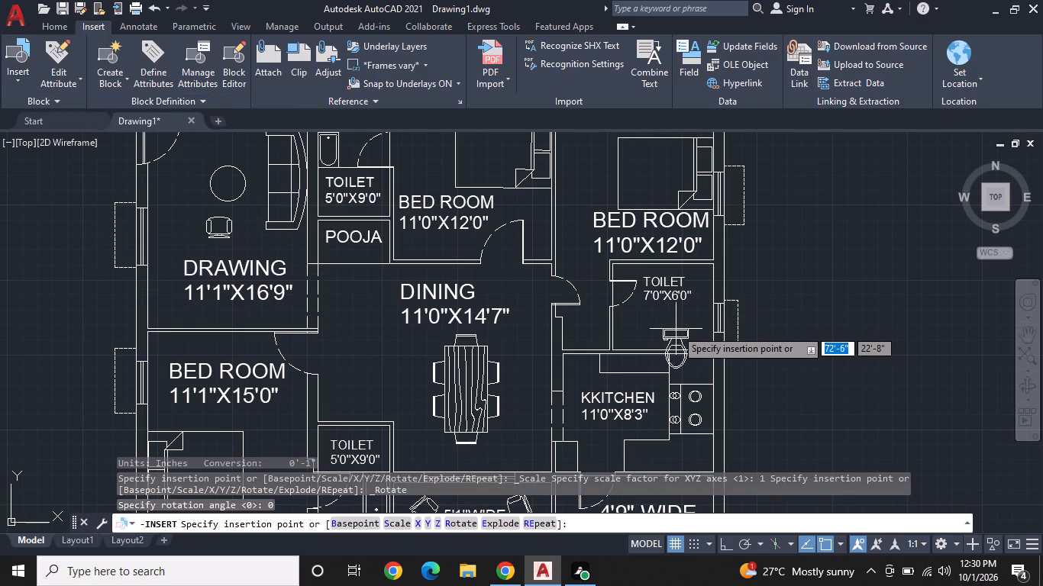
pyautogui.scroll(1, 703, 311)
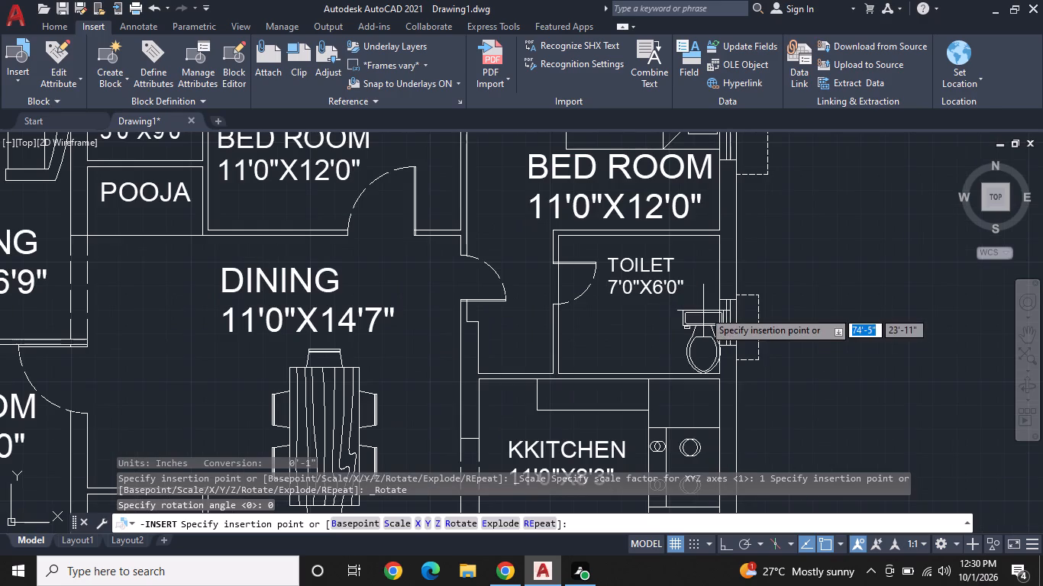
pyautogui.moveTo(666, 289); pyautogui.dragTo(660, 272, button='middle')
pyautogui.scroll(2, 668, 288)
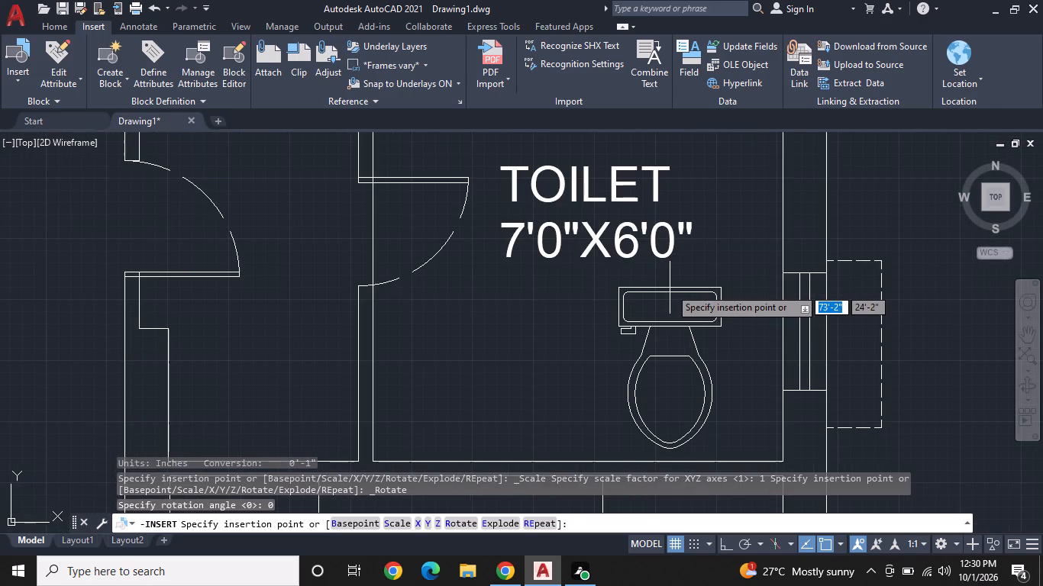
pyautogui.click(666, 280)
pyautogui.click(667, 282)
pyautogui.rightClick(667, 282)
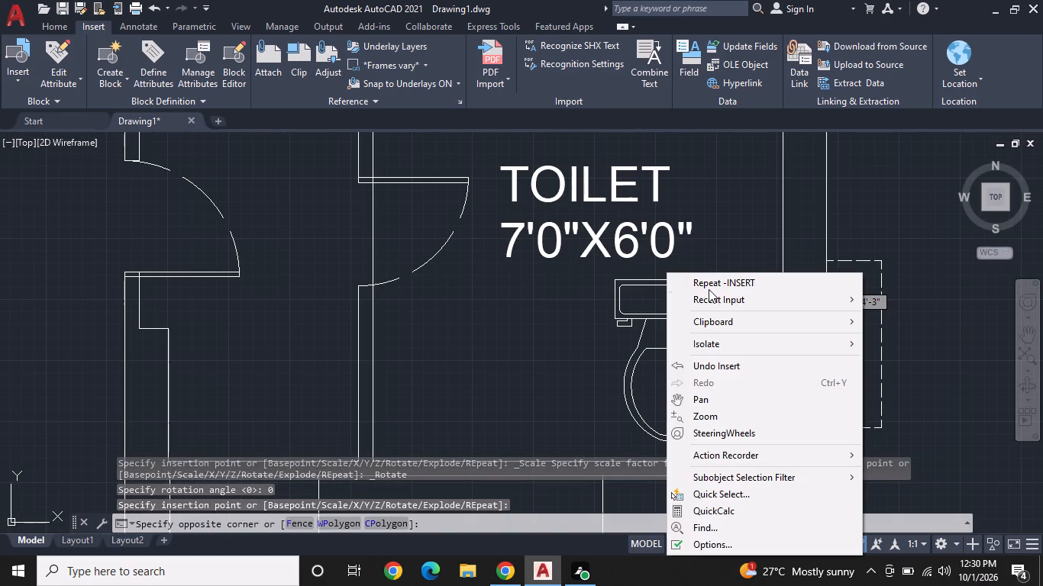
# Rotate the new toilet block 180° about the northeast corner of its tank, with Ortho on.
pyautogui.click(617, 304)
pyautogui.rightClick(631, 294)
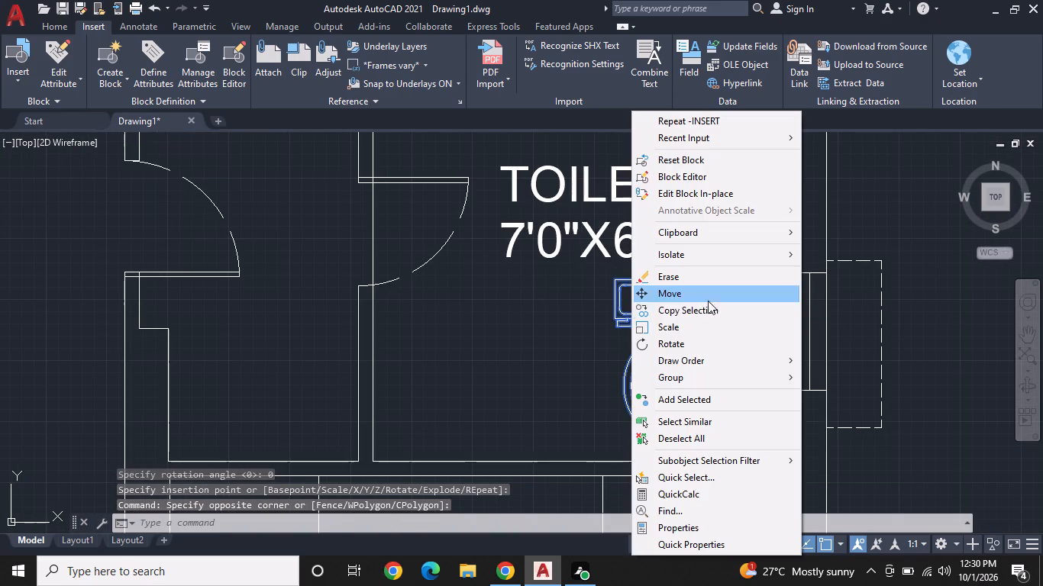
pyautogui.click(706, 340)
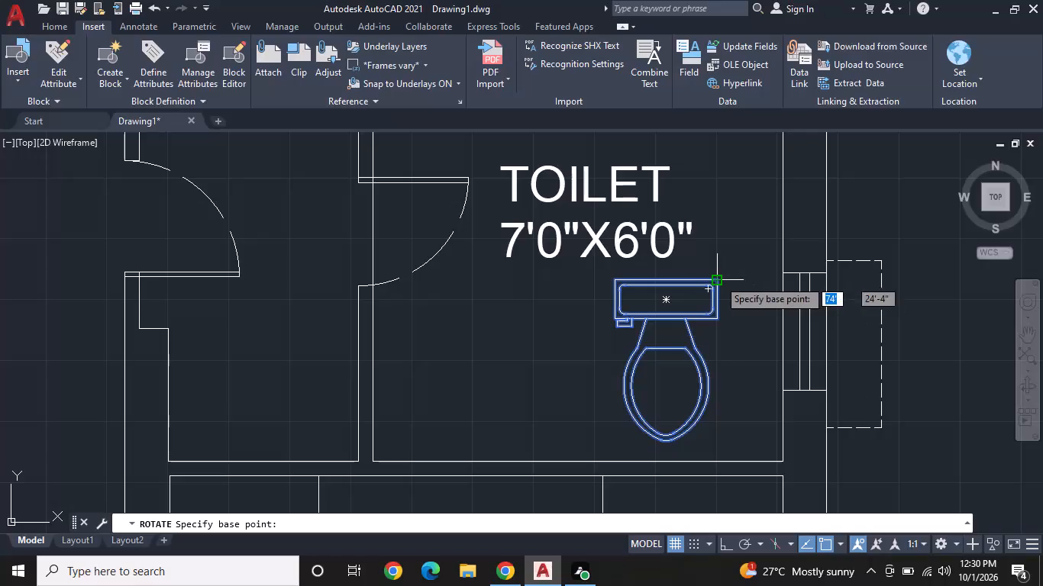
pyautogui.click(718, 279)
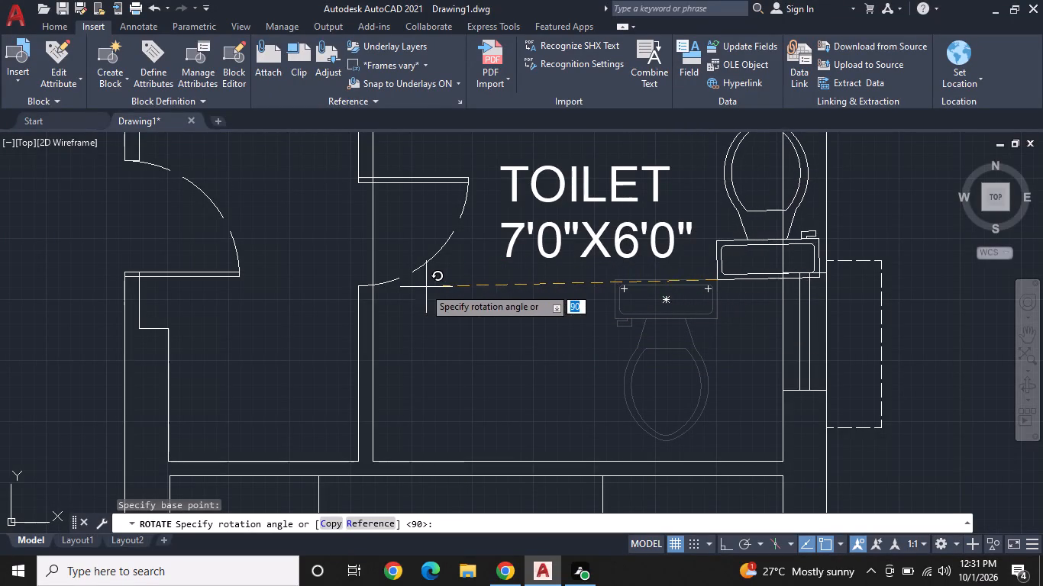
pyautogui.press('F8')
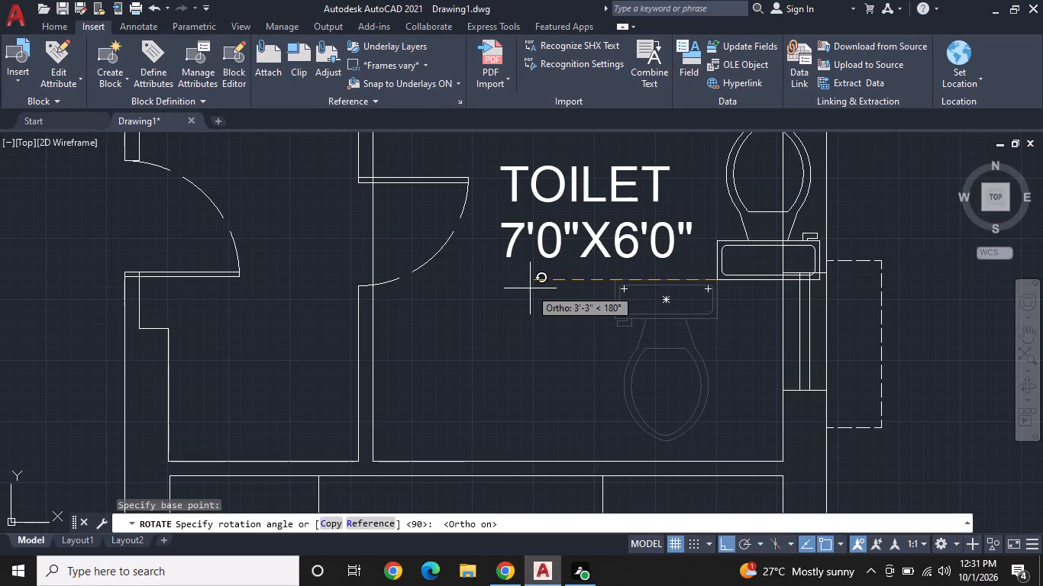
pyautogui.click(651, 275)
# Move the rotated toilet block with Ortho off so the back of its tank sits against the room's south wall.
pyautogui.click(751, 273)
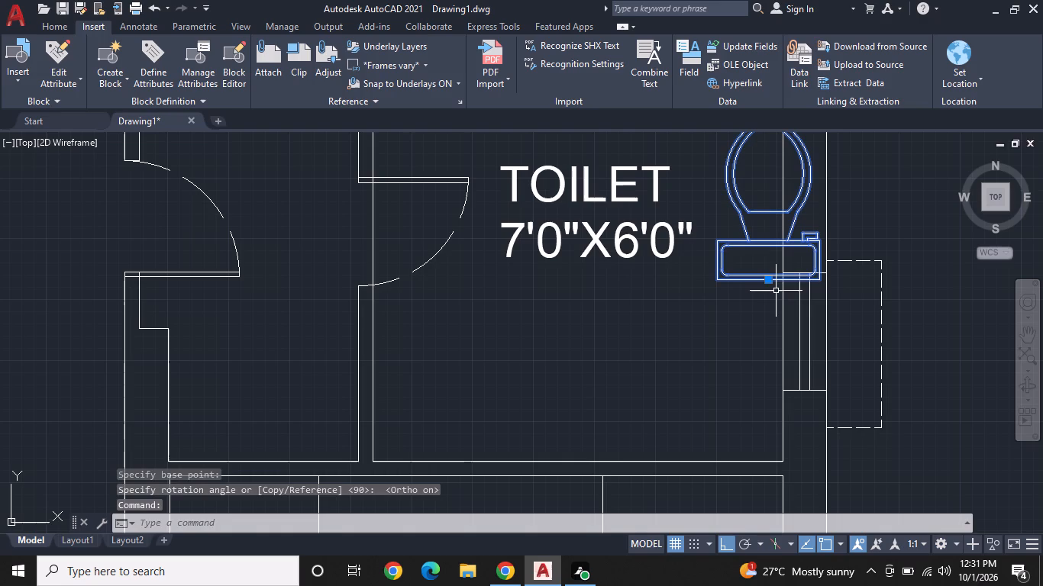
pyautogui.click(767, 279)
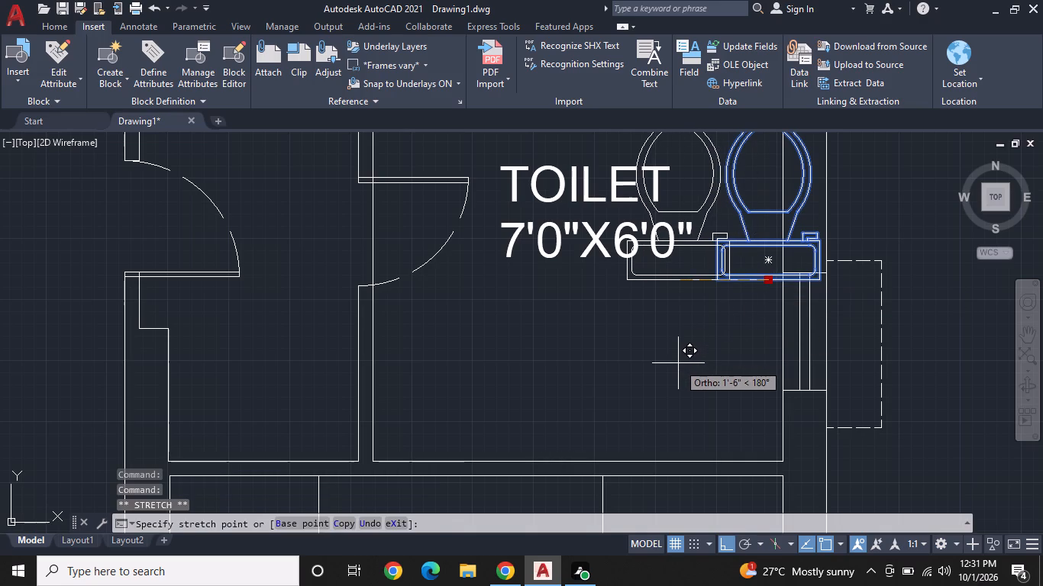
pyautogui.press('F8')
pyautogui.click(676, 458)
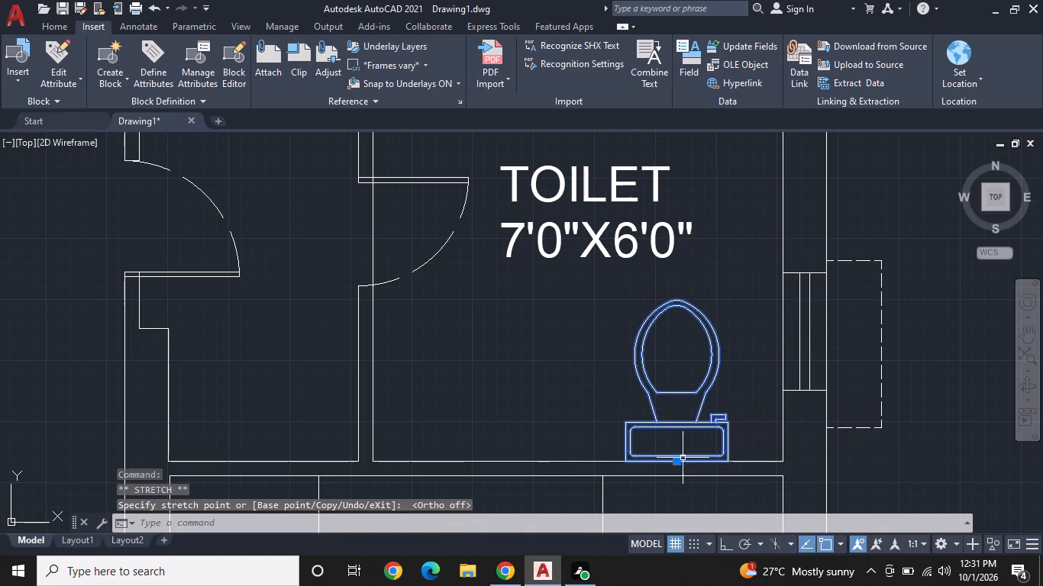
pyautogui.moveTo(728, 380); pyautogui.dragTo(805, 373, button='middle')
pyautogui.press('Escape')
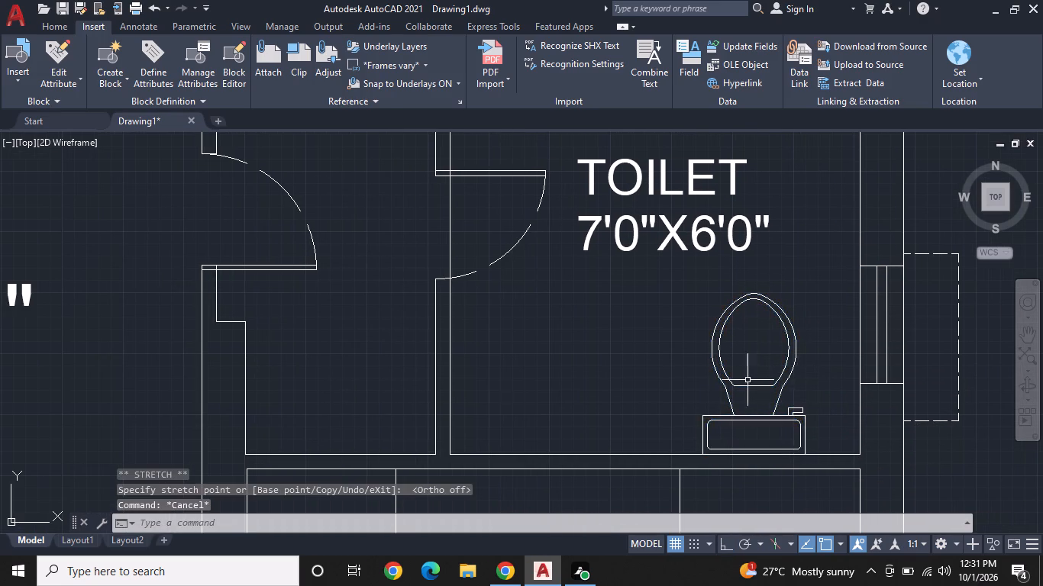
# Insert the Bath Tub - 26 x 60 in. block in the 7'0"X6'0" toilet, below the size text.
pyautogui.click(21, 79)
pyautogui.click(73, 132)
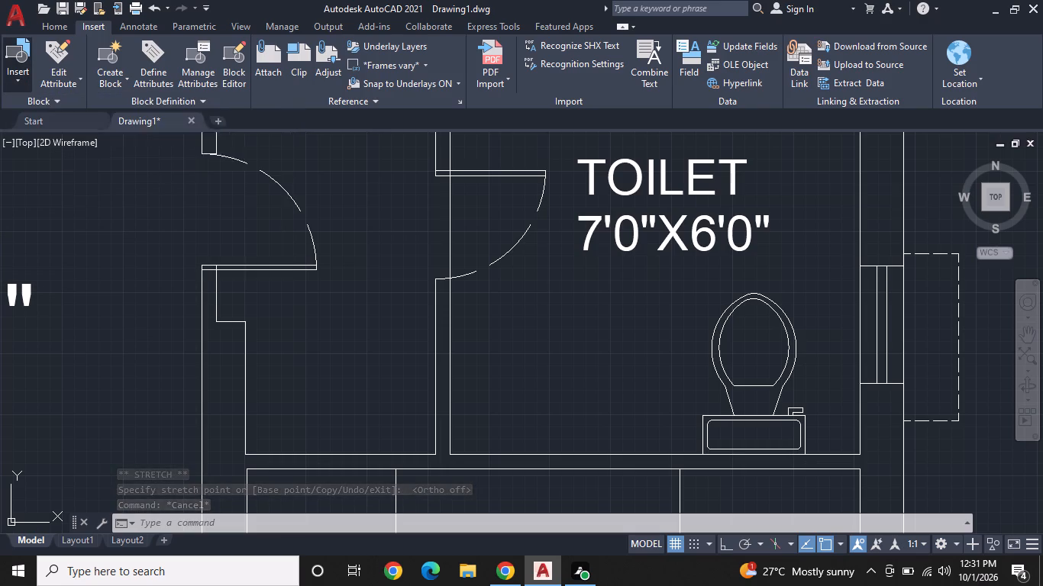
pyautogui.click(539, 261)
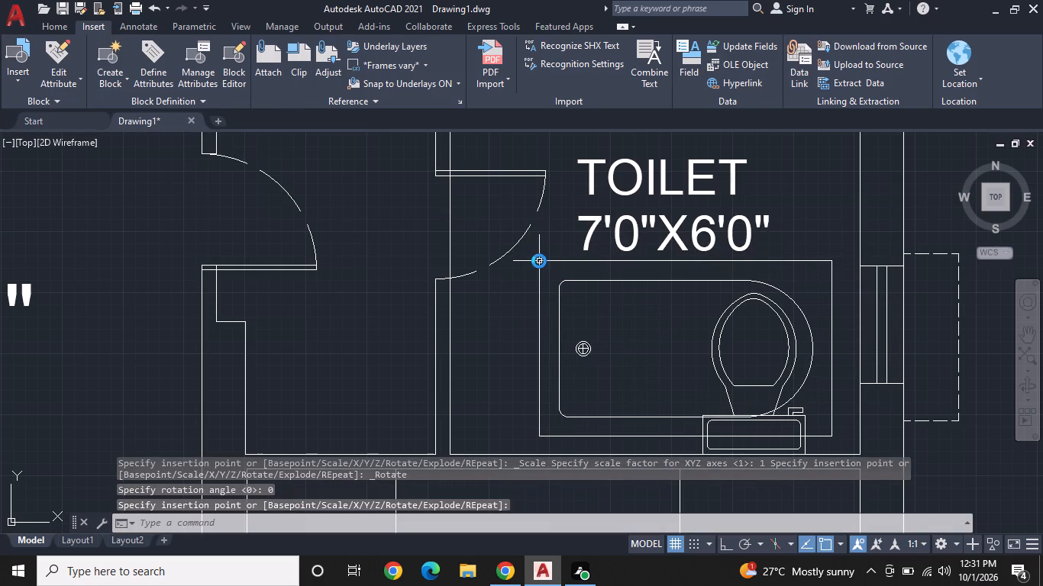
# Scale the bathtub block down from its northwest corner until it is clear of the toilet block.
pyautogui.click(541, 263)
pyautogui.rightClick(542, 266)
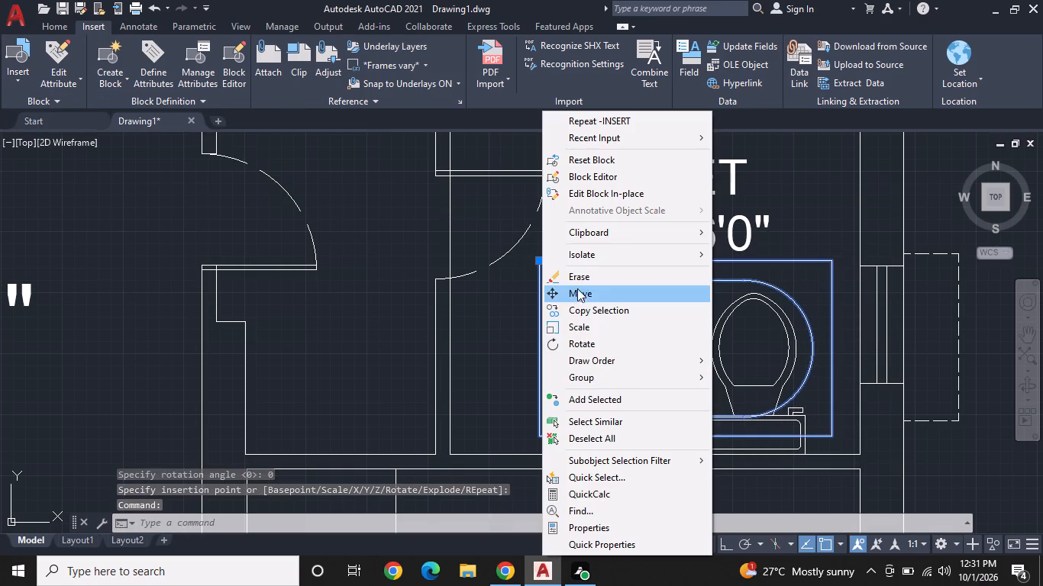
pyautogui.click(599, 328)
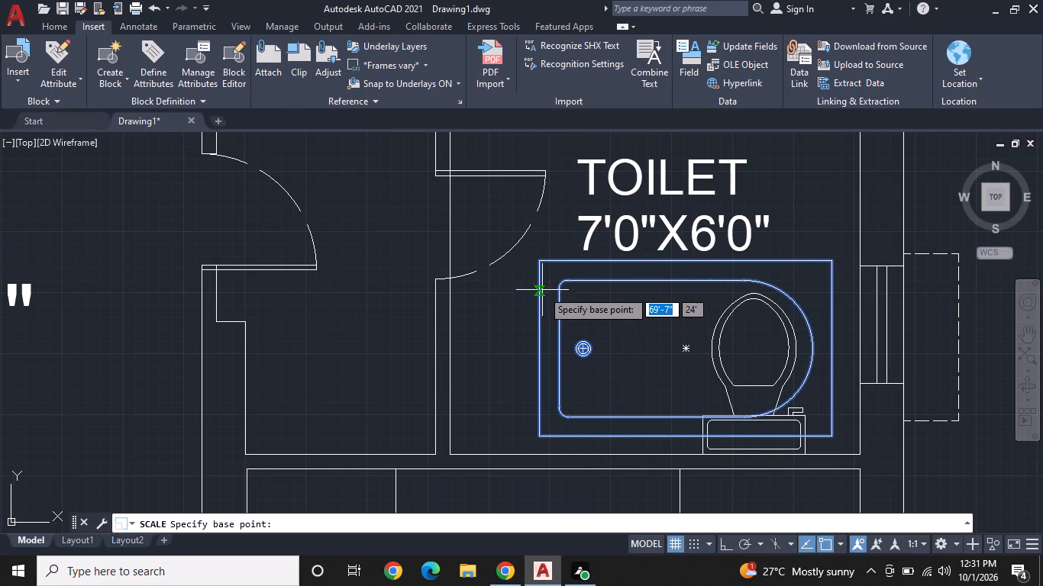
pyautogui.click(538, 262)
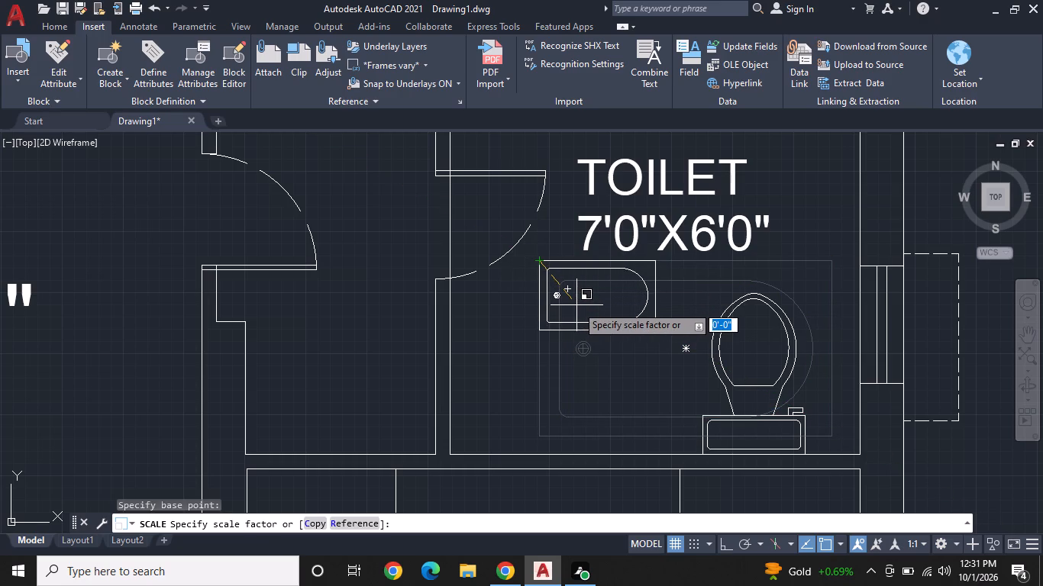
pyautogui.click(576, 305)
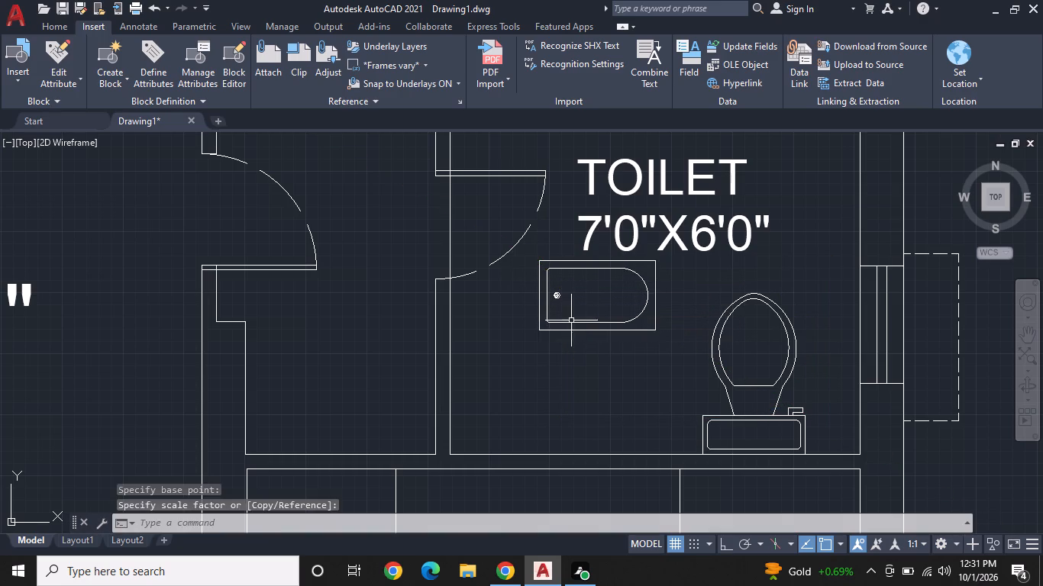
# Move the bathtub block by its southwest corner into the southwest inside corner of the 7'0"X6'0" toilet.
pyautogui.click(570, 321)
pyautogui.rightClick(569, 333)
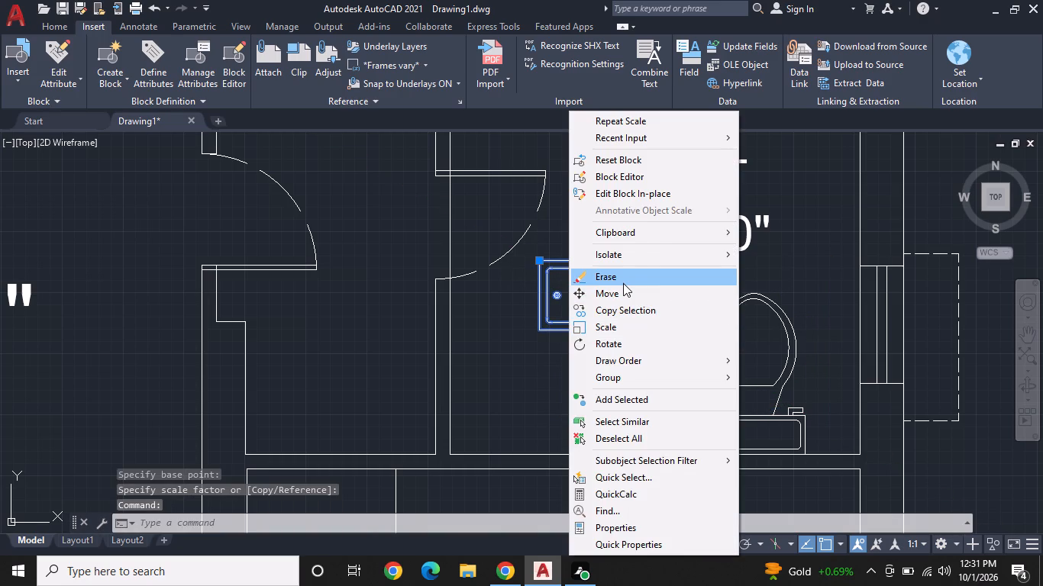
pyautogui.click(623, 295)
pyautogui.click(540, 329)
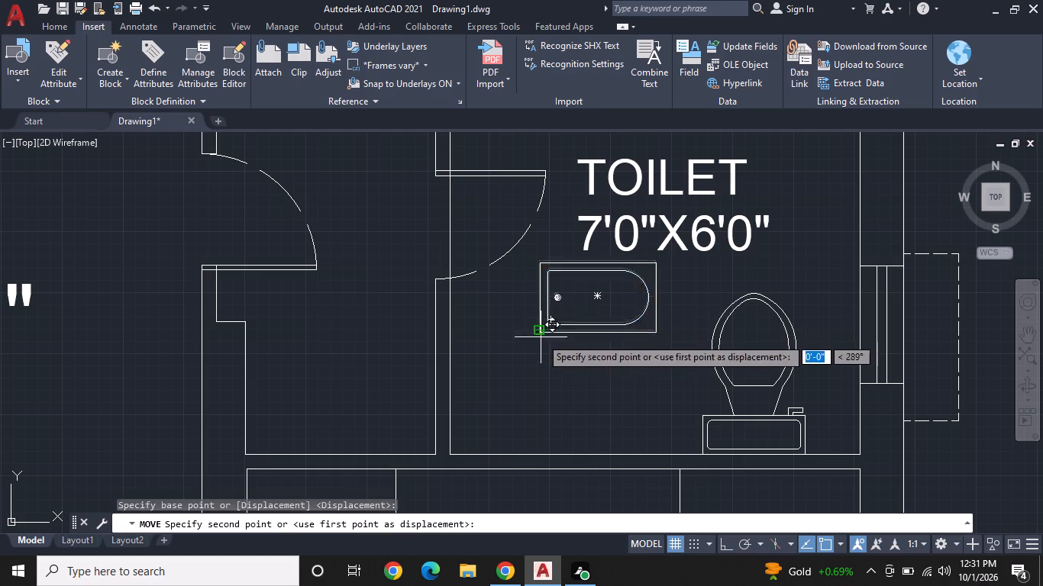
pyautogui.click(450, 451)
pyautogui.press('Escape')
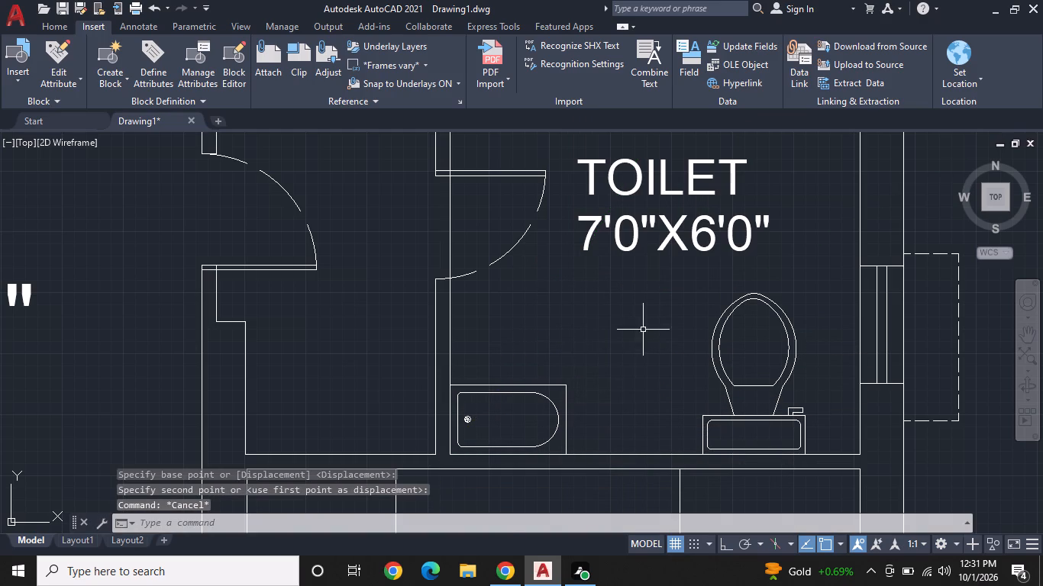
# Examine the labels and fixtures across the rooms of the floor plan.
pyautogui.scroll(-2, 643, 330)
pyautogui.moveTo(641, 318); pyautogui.dragTo(699, 288, button='middle')
pyautogui.moveTo(657, 325); pyautogui.dragTo(694, 349, button='middle')
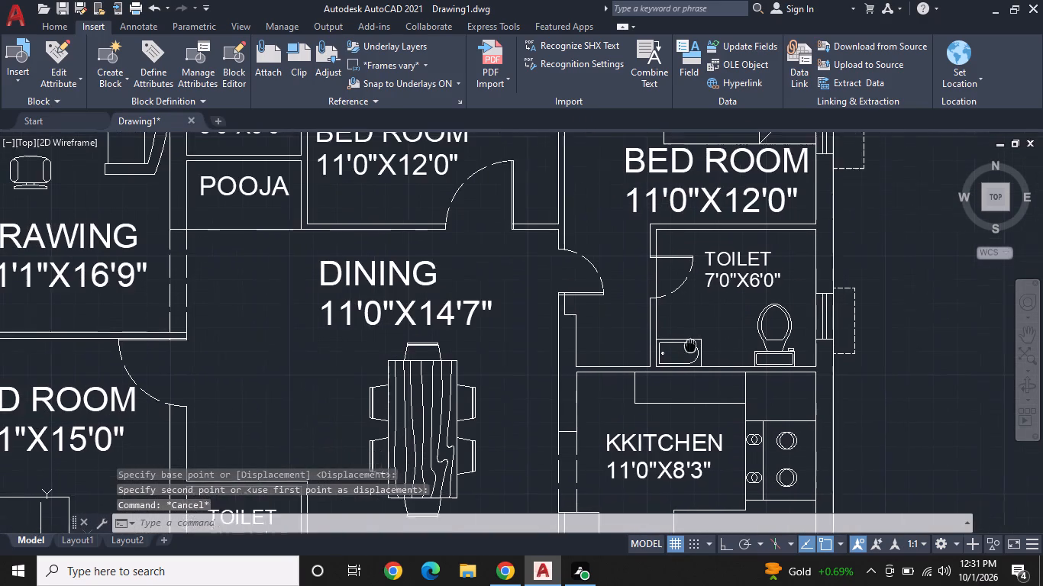
pyautogui.moveTo(694, 349); pyautogui.dragTo(702, 353, button='middle')
pyautogui.scroll(-1, 686, 353)
pyautogui.moveTo(666, 353); pyautogui.dragTo(659, 301, button='middle')
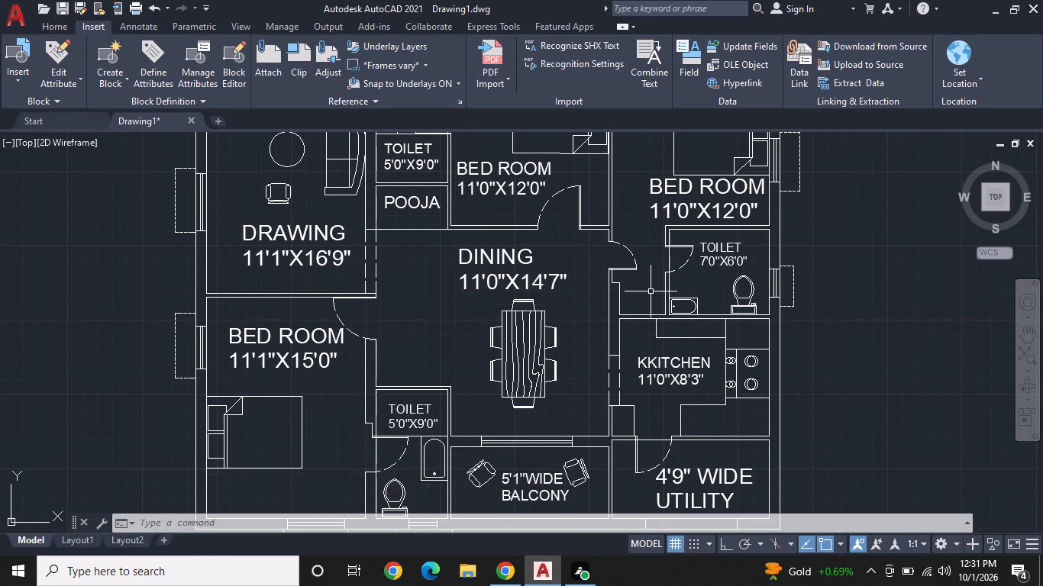
pyautogui.moveTo(615, 282); pyautogui.dragTo(662, 272, button='middle')
pyautogui.scroll(-1, 662, 279)
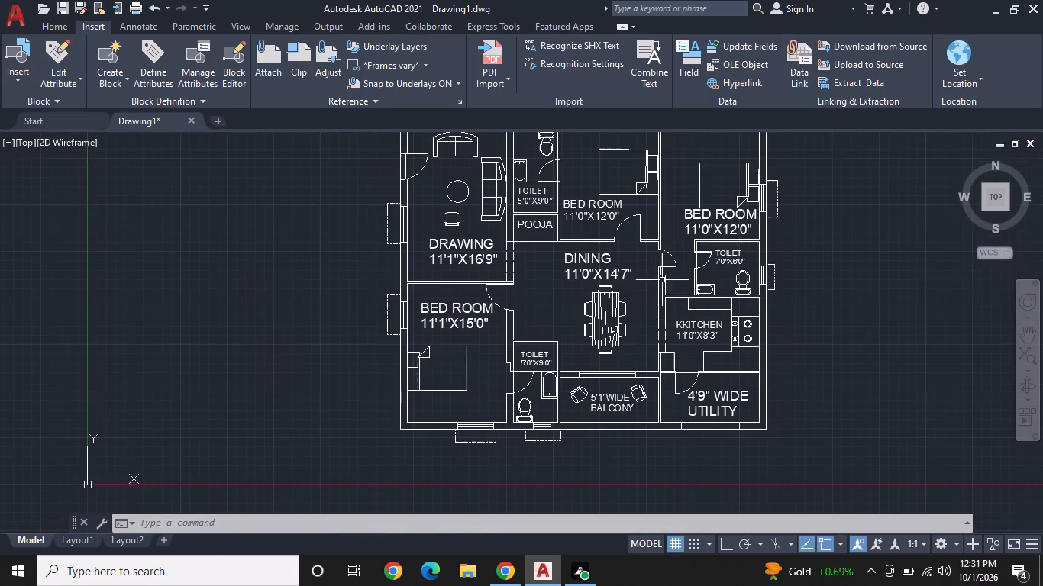
# Examine the north side of the floor plan, from the drawing room across the toilet to both bedrooms.
pyautogui.moveTo(652, 307); pyautogui.dragTo(689, 288, button='middle')
pyautogui.scroll(1, 592, 320)
pyautogui.moveTo(583, 290); pyautogui.dragTo(476, 395, button='middle')
pyautogui.moveTo(473, 305); pyautogui.dragTo(490, 359, button='middle')
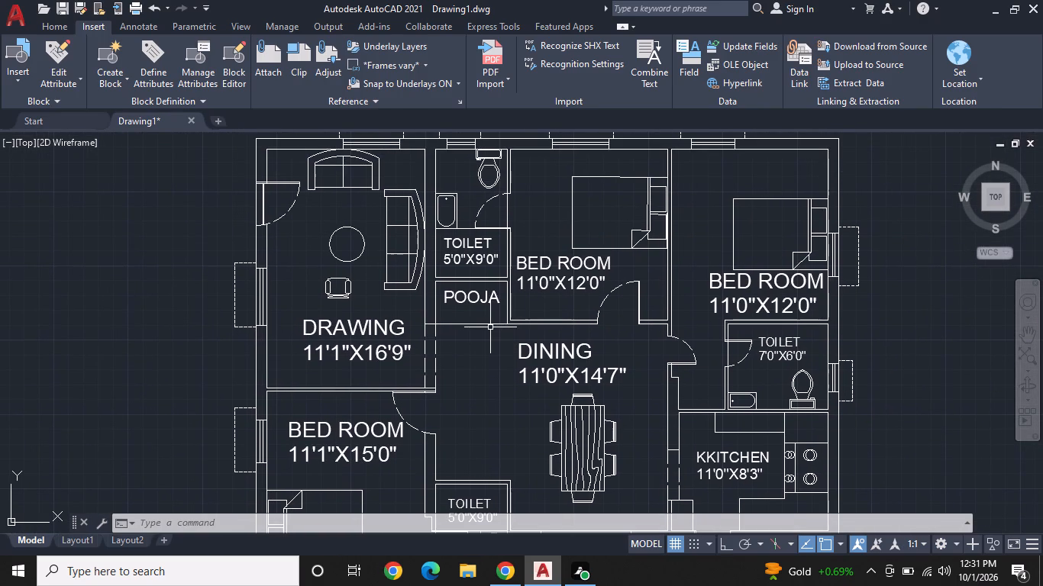
pyautogui.moveTo(461, 314); pyautogui.dragTo(526, 396, button='middle')
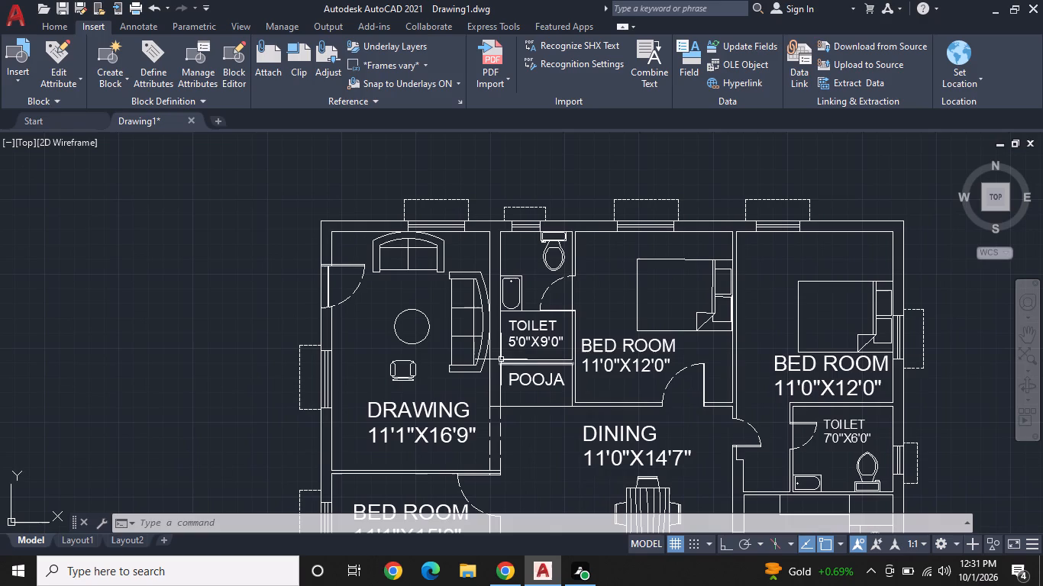
pyautogui.moveTo(559, 252); pyautogui.dragTo(480, 344, button='middle')
pyautogui.scroll(1, 515, 320)
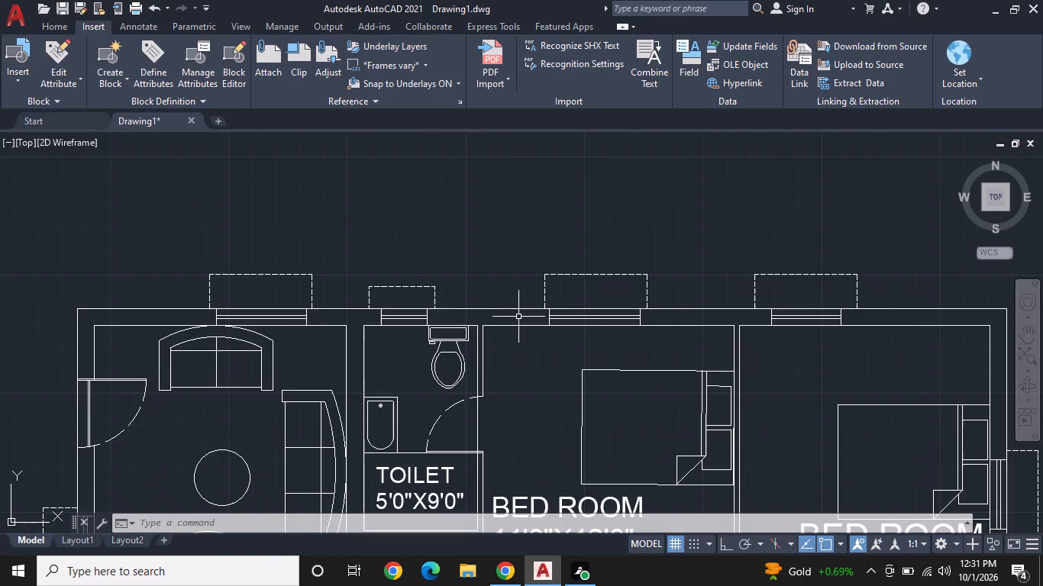
pyautogui.moveTo(527, 298); pyautogui.dragTo(573, 353, button='middle')
pyautogui.scroll(1, 571, 340)
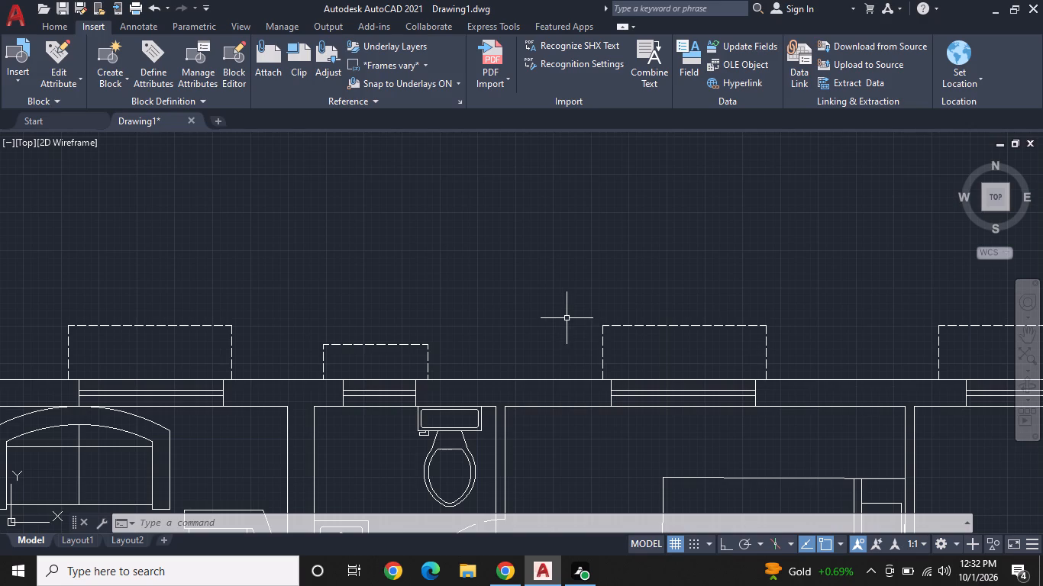
pyautogui.moveTo(567, 319); pyautogui.dragTo(595, 251, button='middle')
pyautogui.scroll(-1, 597, 249)
pyautogui.moveTo(590, 287); pyautogui.dragTo(468, 288, button='middle')
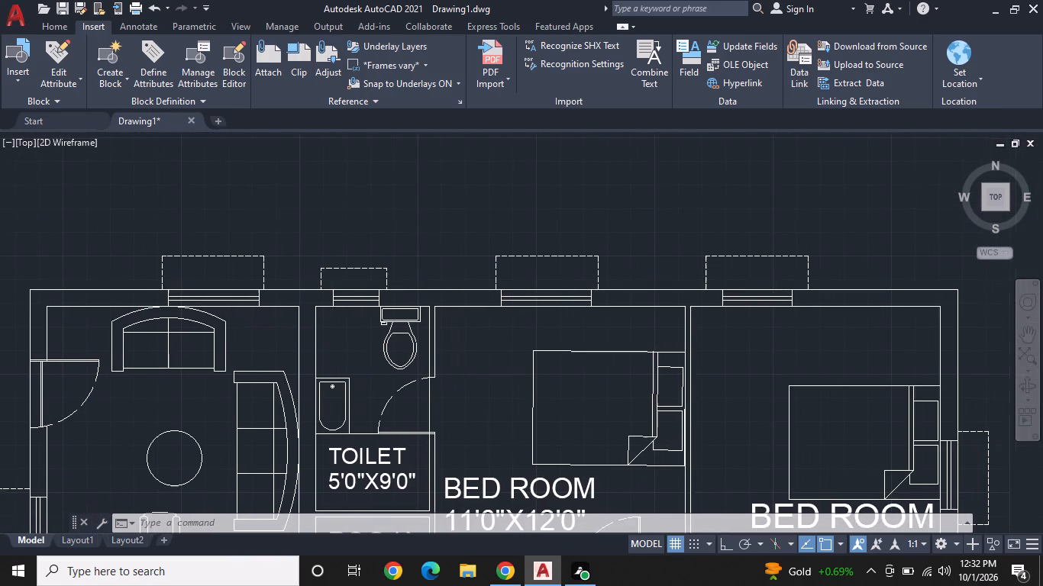
pyautogui.scroll(1, 508, 298)
pyautogui.moveTo(541, 301); pyautogui.dragTo(771, 318, button='middle')
pyautogui.scroll(-2, 662, 307)
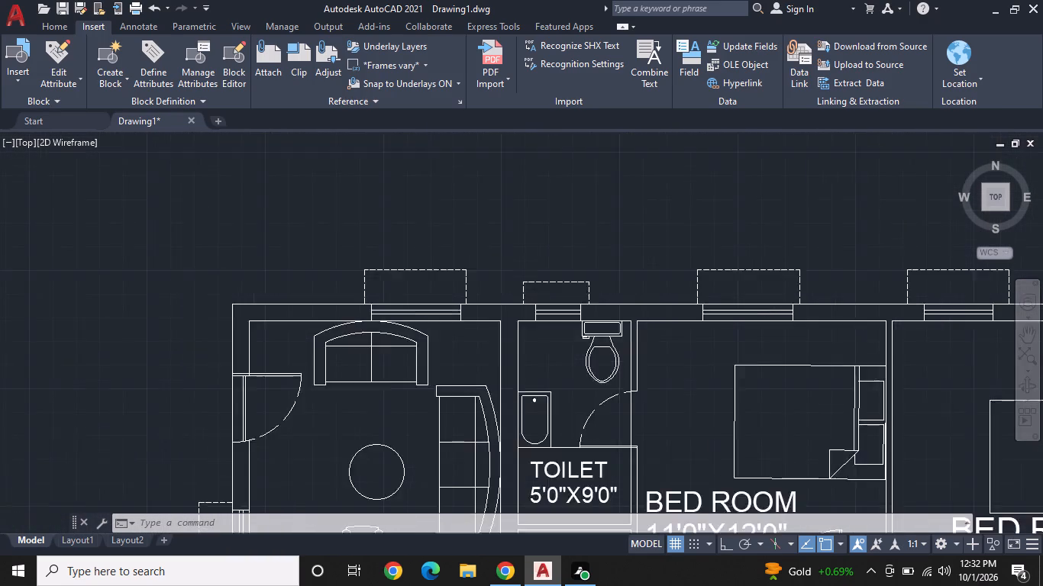
pyautogui.scroll(1, 557, 282)
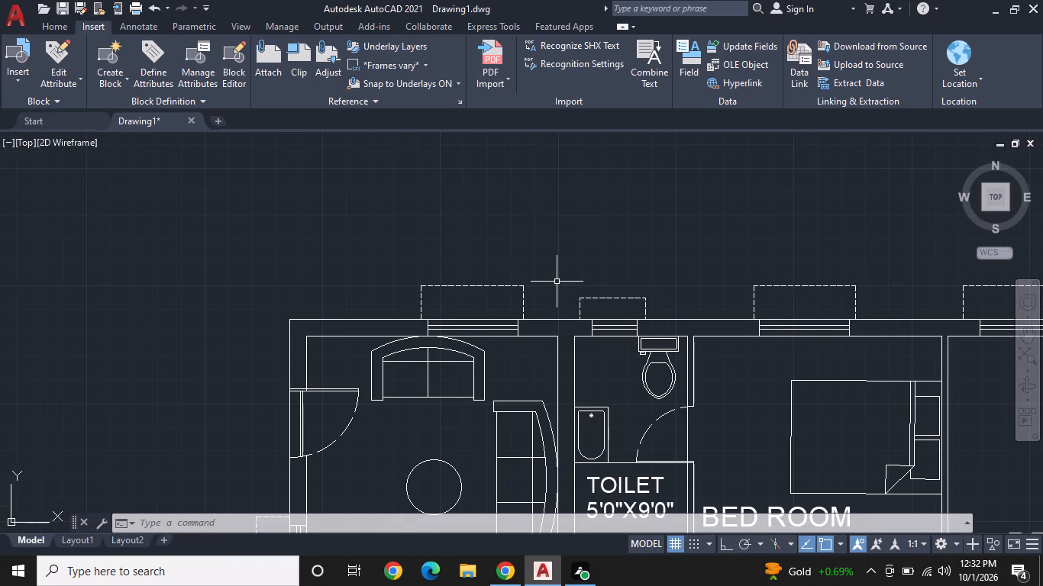
pyautogui.moveTo(565, 288); pyautogui.dragTo(583, 304, button='middle')
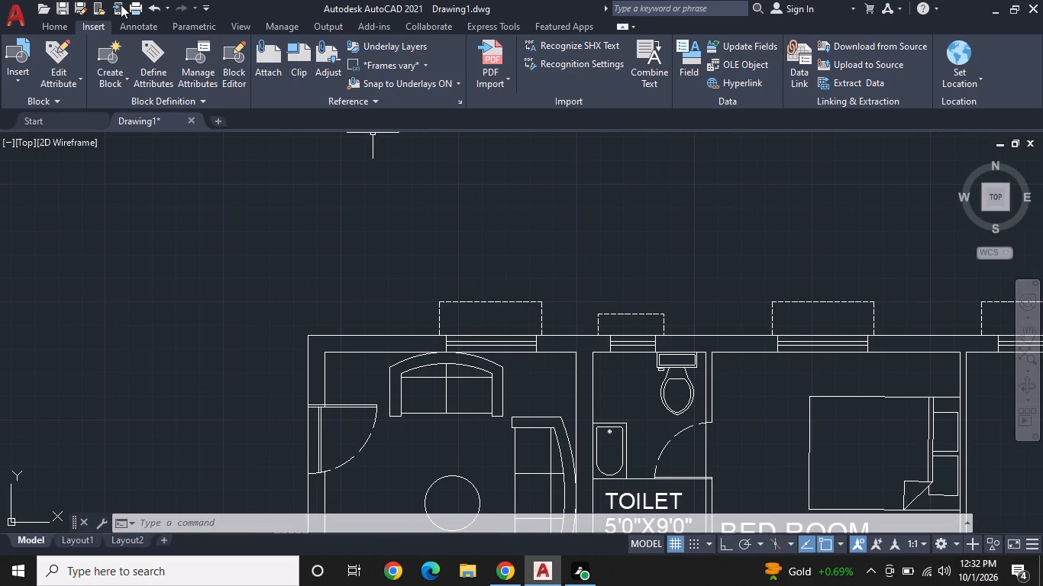
# Turn on Ortho mode and set the current linetype to ByLayer.
pyautogui.click(49, 25)
pyautogui.click(8, 58)
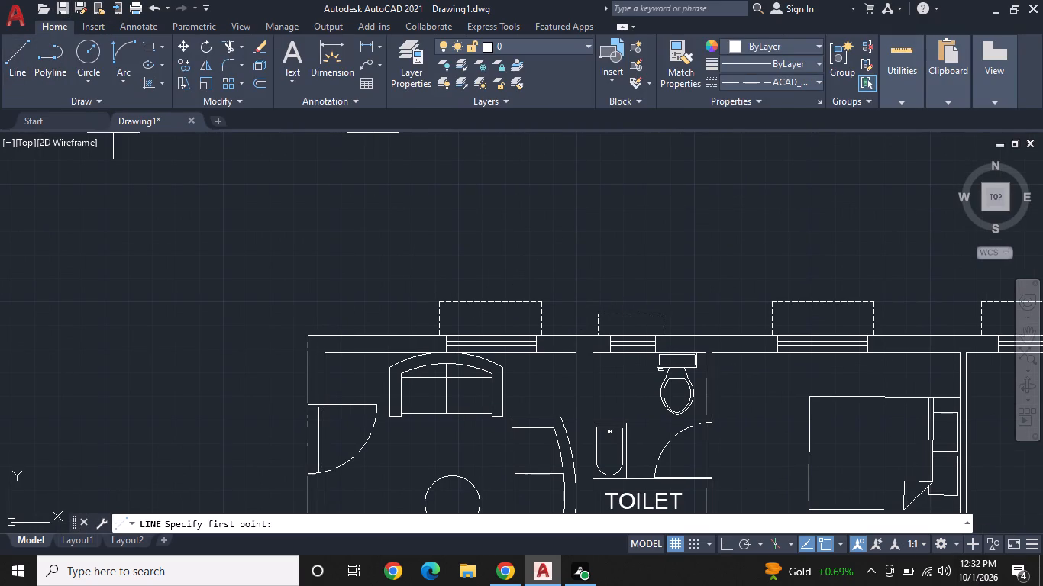
pyautogui.click(418, 332)
pyautogui.press('F8')
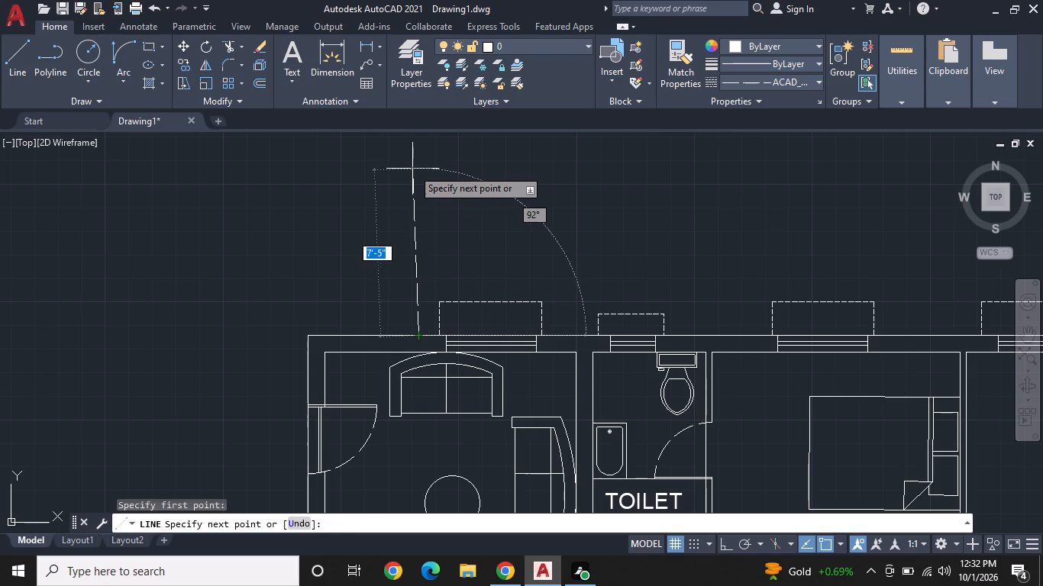
pyautogui.press('Escape')
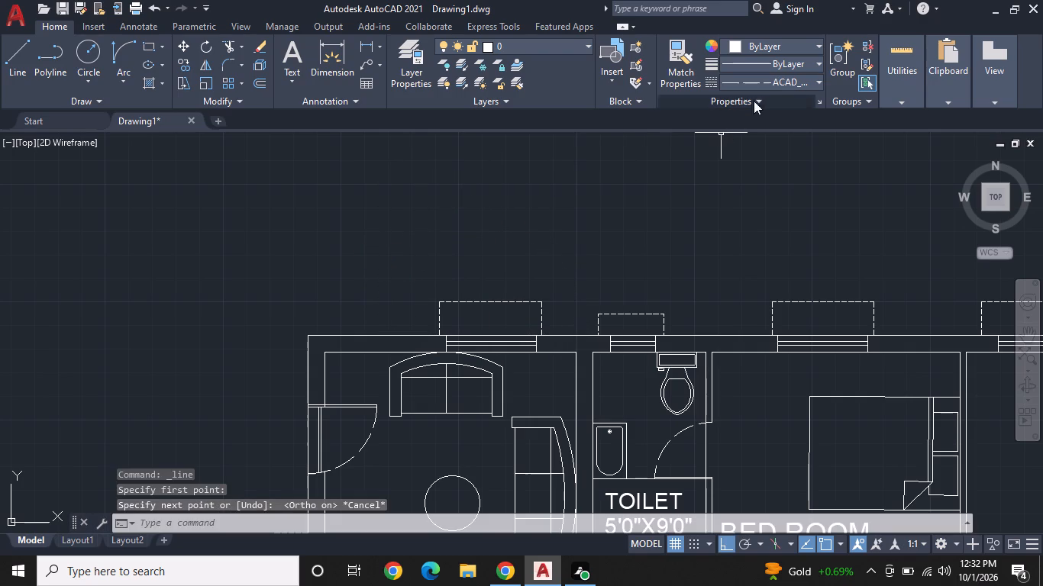
pyautogui.click(780, 82)
pyautogui.click(763, 100)
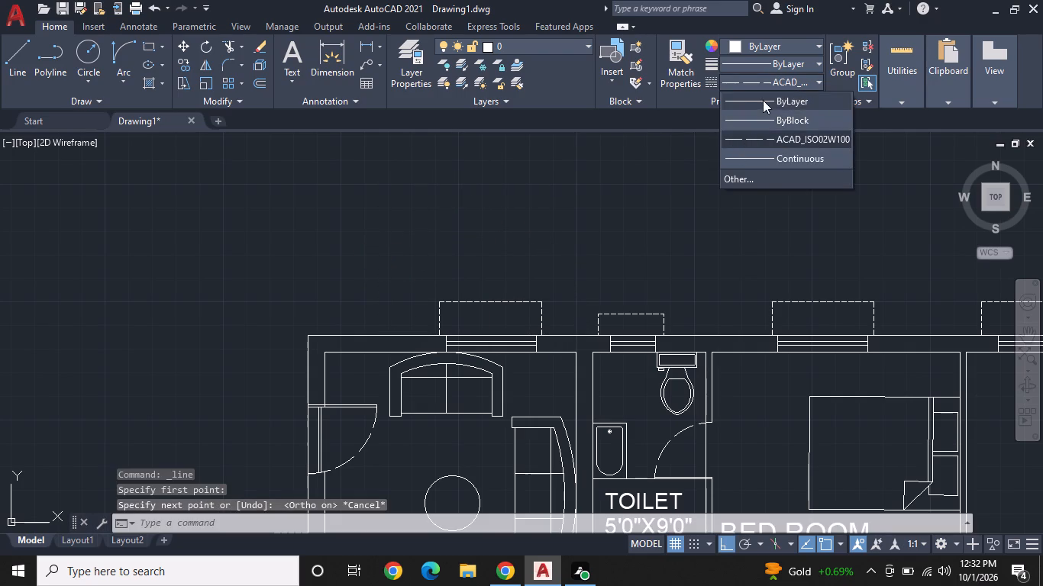
# Draw a vertical line about 10'-7" long, running north from the drawing room's north exterior wall, just west of the window.
pyautogui.click(14, 50)
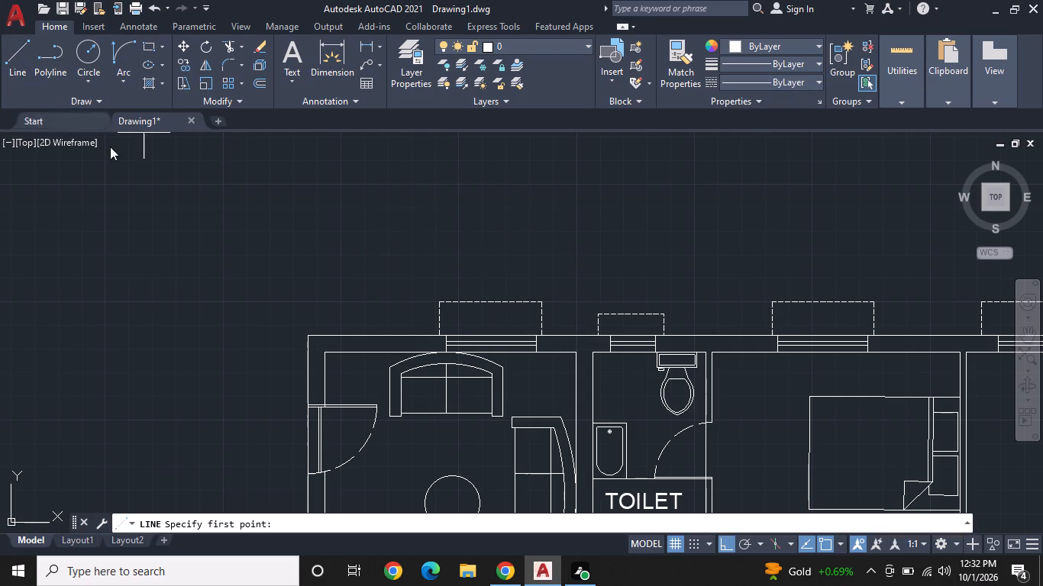
pyautogui.click(418, 337)
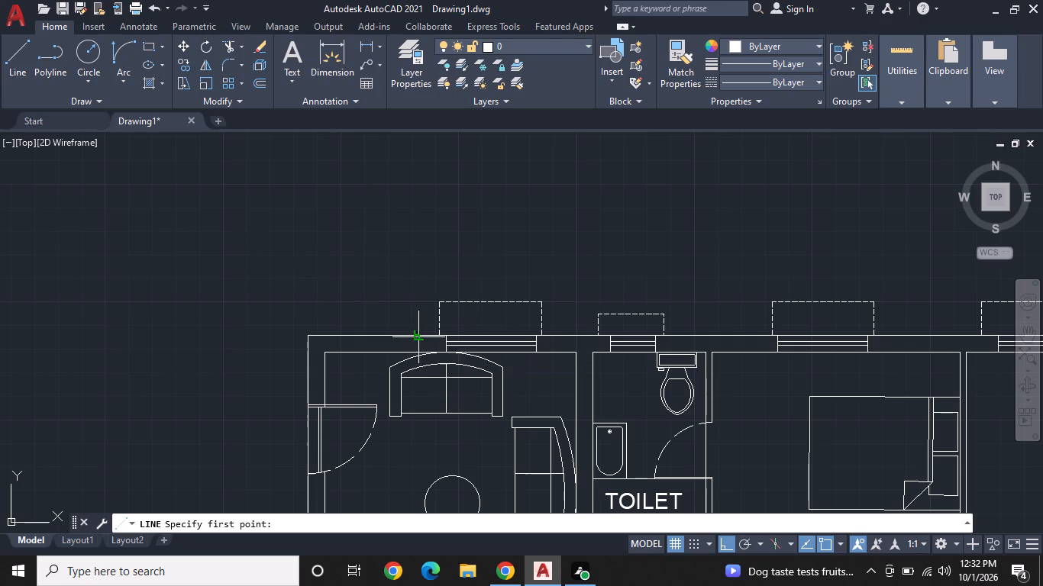
pyautogui.moveTo(421, 221); pyautogui.dragTo(425, 324, button='middle')
pyautogui.scroll(-1, 428, 273)
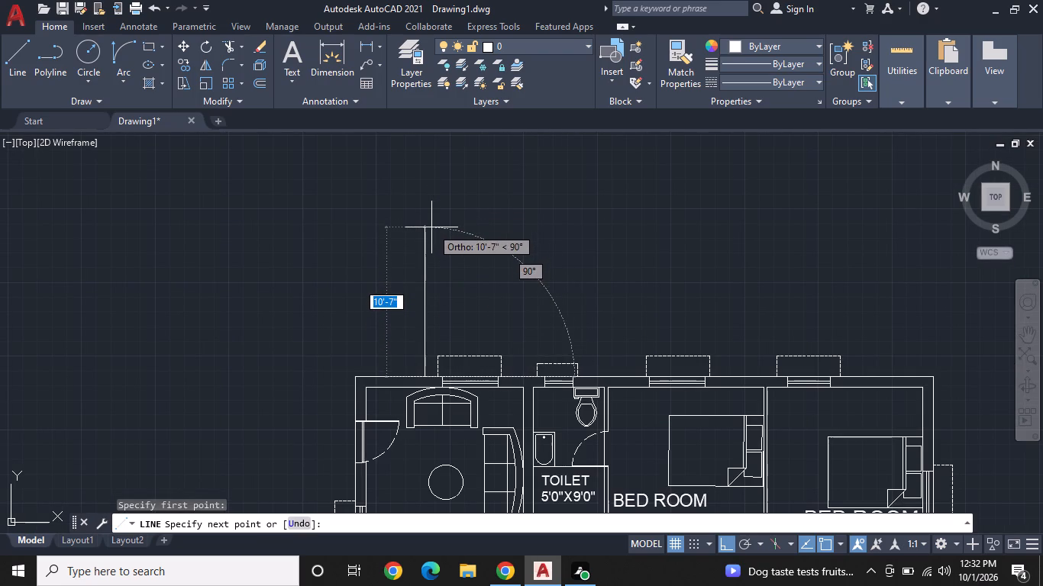
pyautogui.click(431, 227)
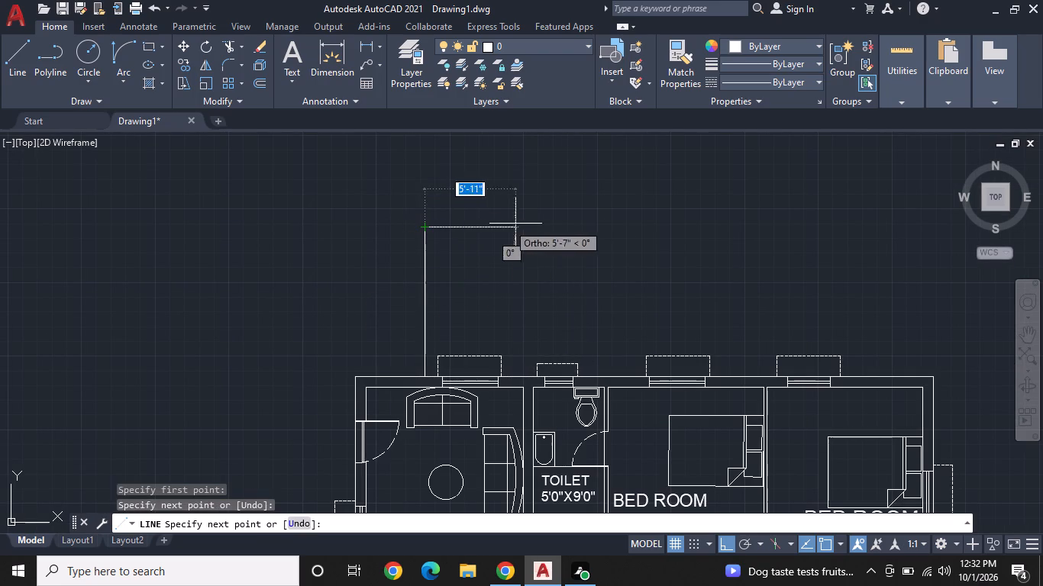
pyautogui.moveTo(631, 222); pyautogui.dragTo(383, 232, button='middle')
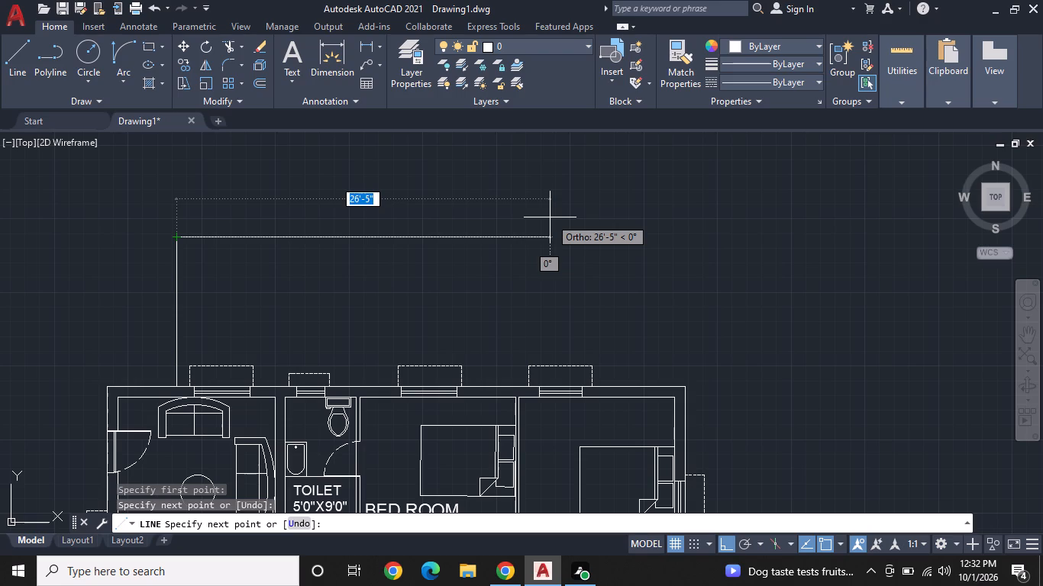
pyautogui.press('Escape')
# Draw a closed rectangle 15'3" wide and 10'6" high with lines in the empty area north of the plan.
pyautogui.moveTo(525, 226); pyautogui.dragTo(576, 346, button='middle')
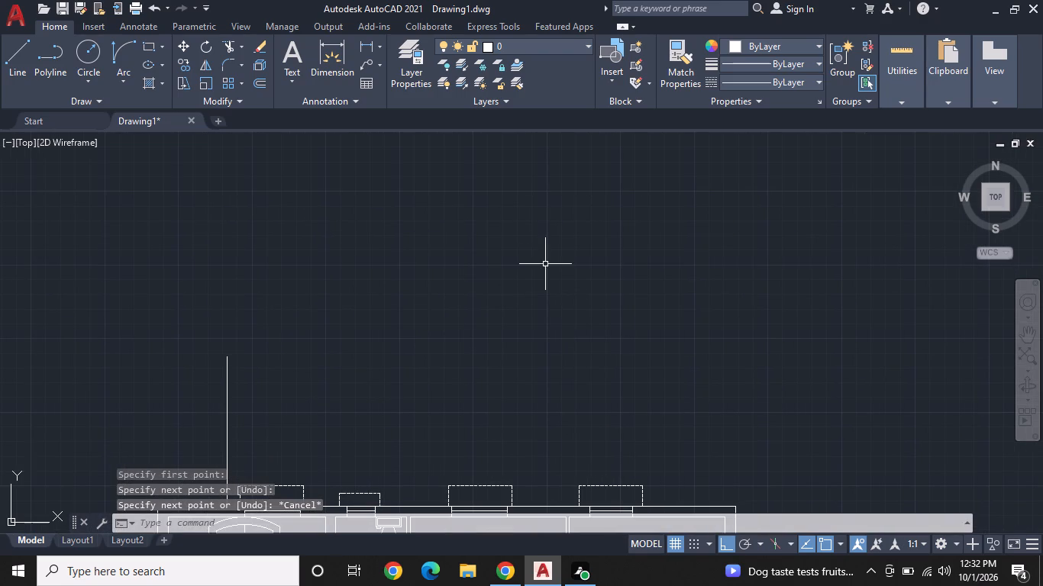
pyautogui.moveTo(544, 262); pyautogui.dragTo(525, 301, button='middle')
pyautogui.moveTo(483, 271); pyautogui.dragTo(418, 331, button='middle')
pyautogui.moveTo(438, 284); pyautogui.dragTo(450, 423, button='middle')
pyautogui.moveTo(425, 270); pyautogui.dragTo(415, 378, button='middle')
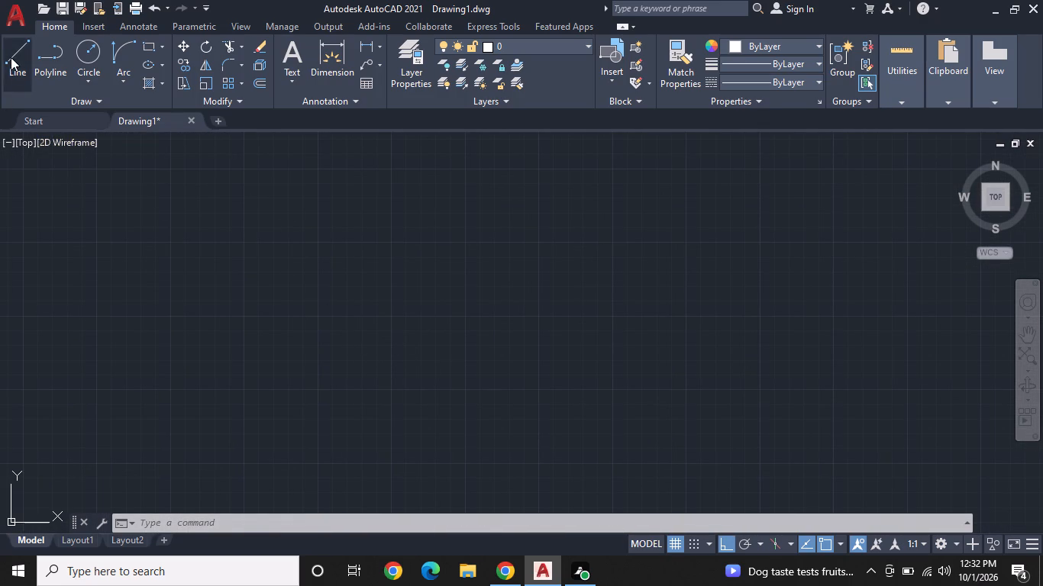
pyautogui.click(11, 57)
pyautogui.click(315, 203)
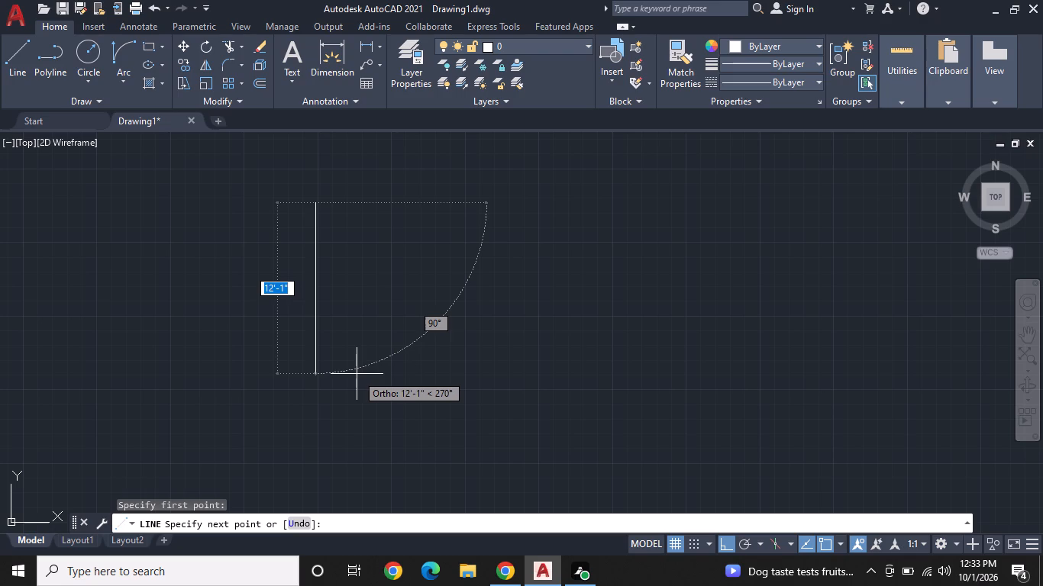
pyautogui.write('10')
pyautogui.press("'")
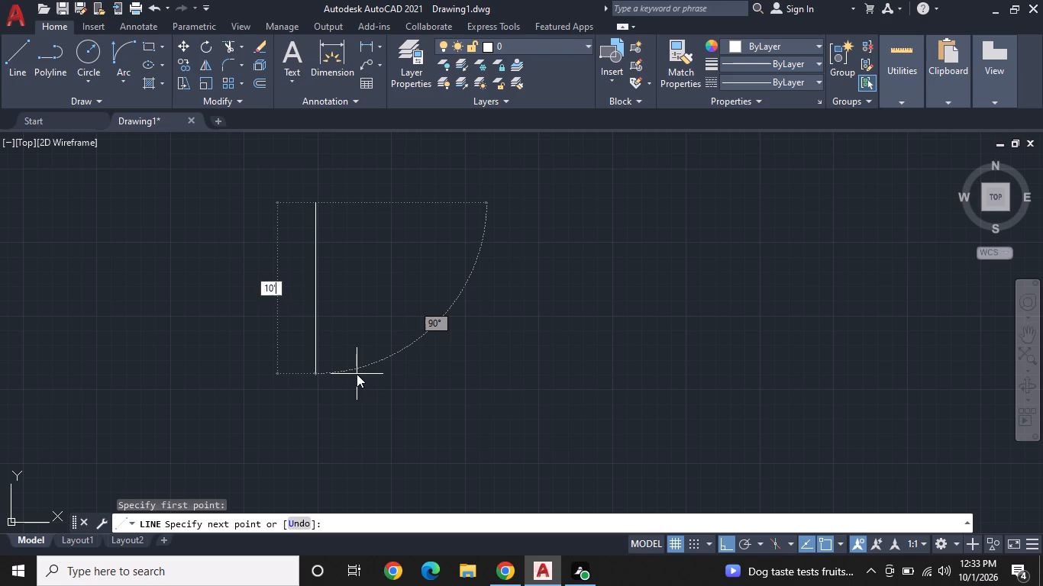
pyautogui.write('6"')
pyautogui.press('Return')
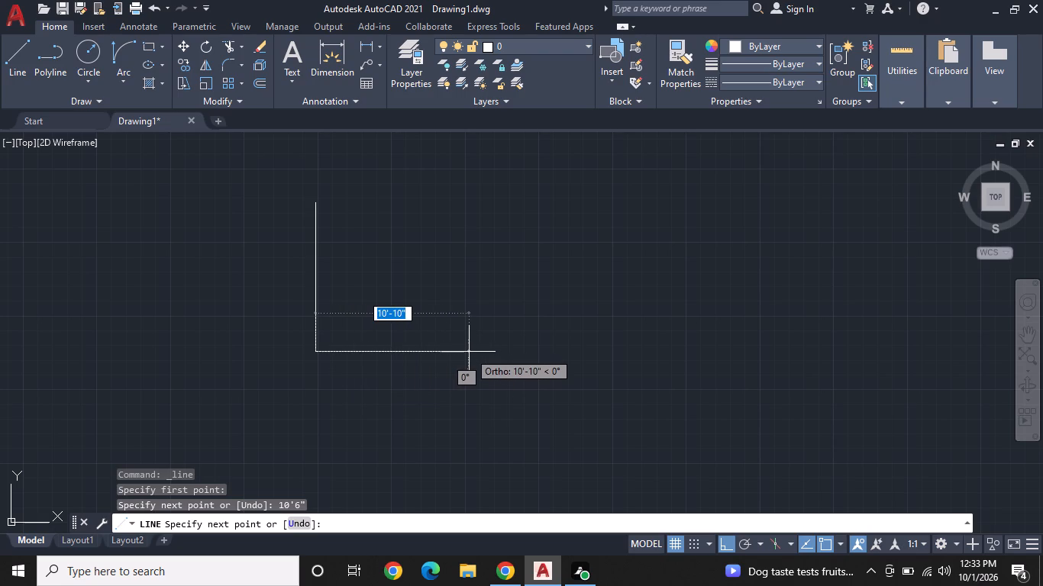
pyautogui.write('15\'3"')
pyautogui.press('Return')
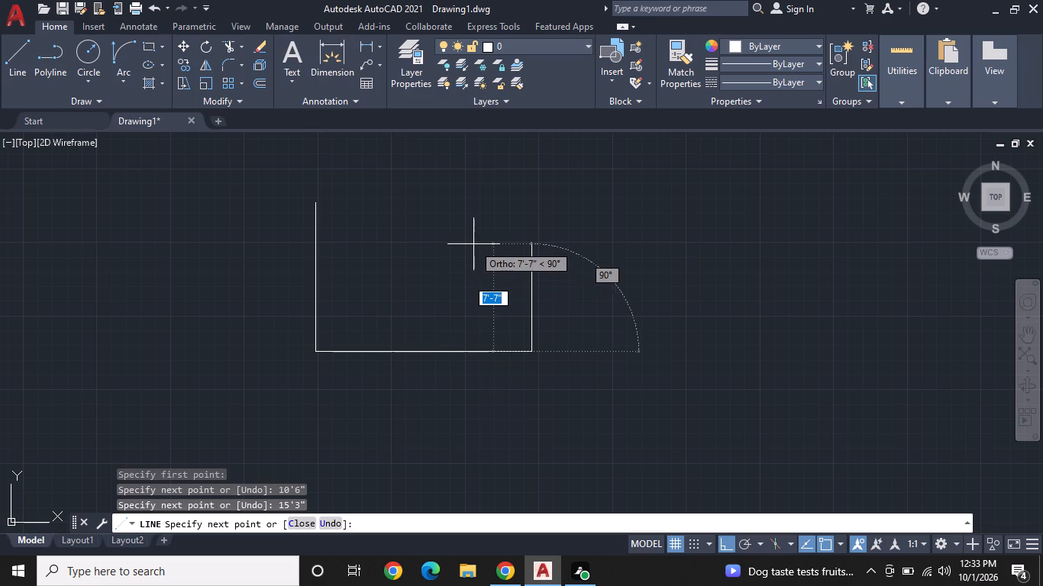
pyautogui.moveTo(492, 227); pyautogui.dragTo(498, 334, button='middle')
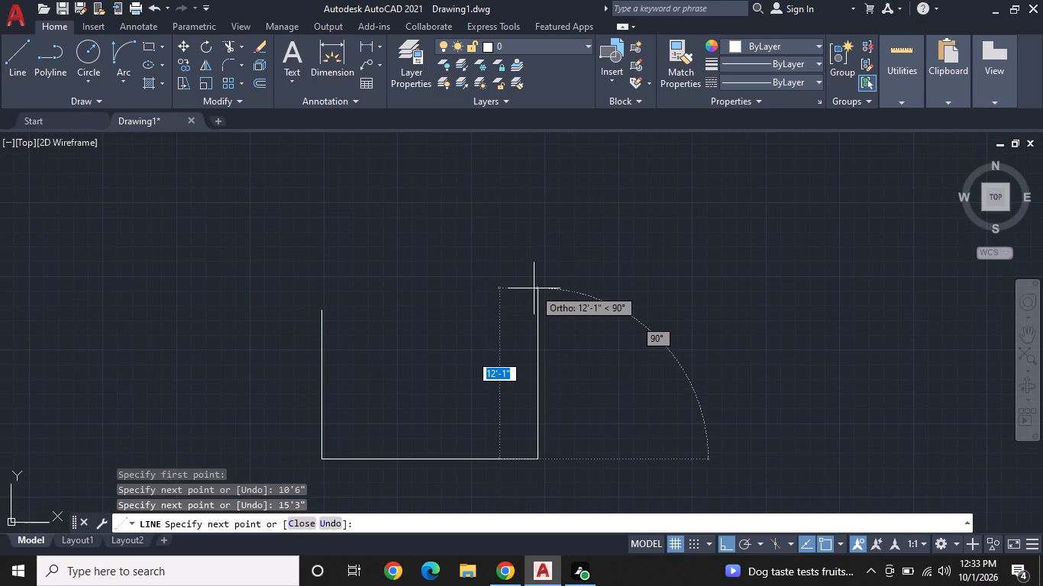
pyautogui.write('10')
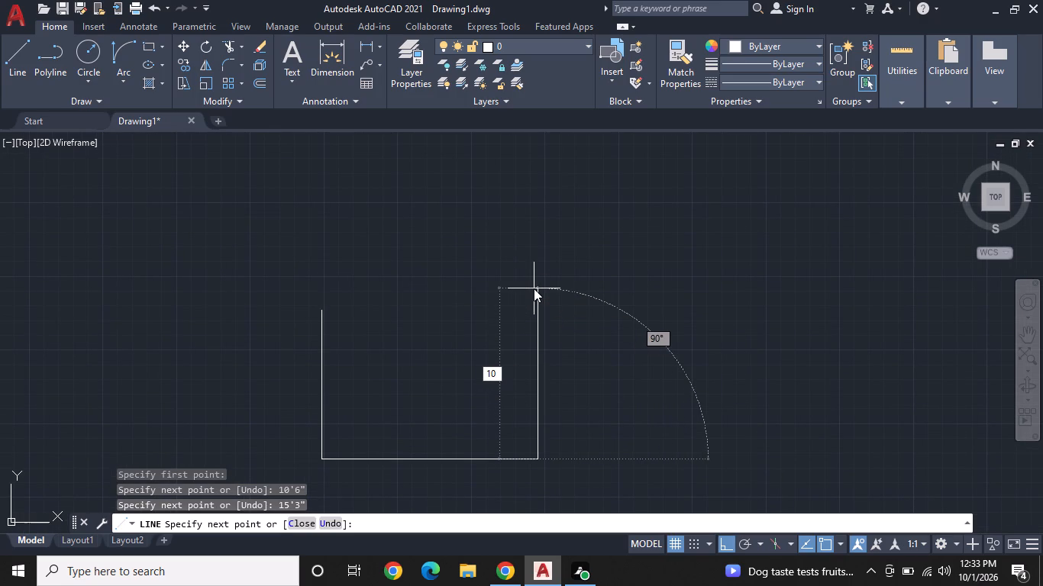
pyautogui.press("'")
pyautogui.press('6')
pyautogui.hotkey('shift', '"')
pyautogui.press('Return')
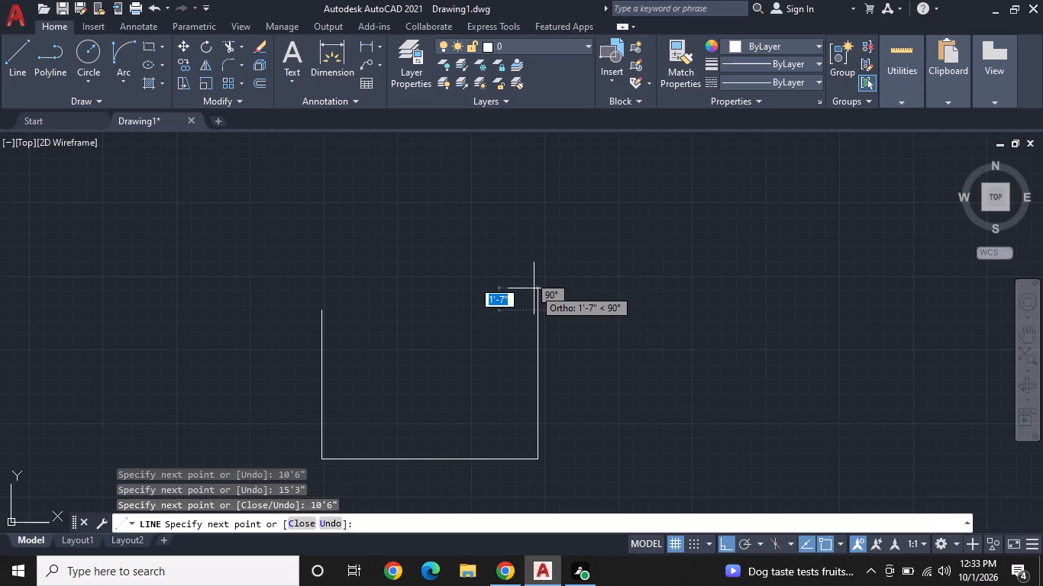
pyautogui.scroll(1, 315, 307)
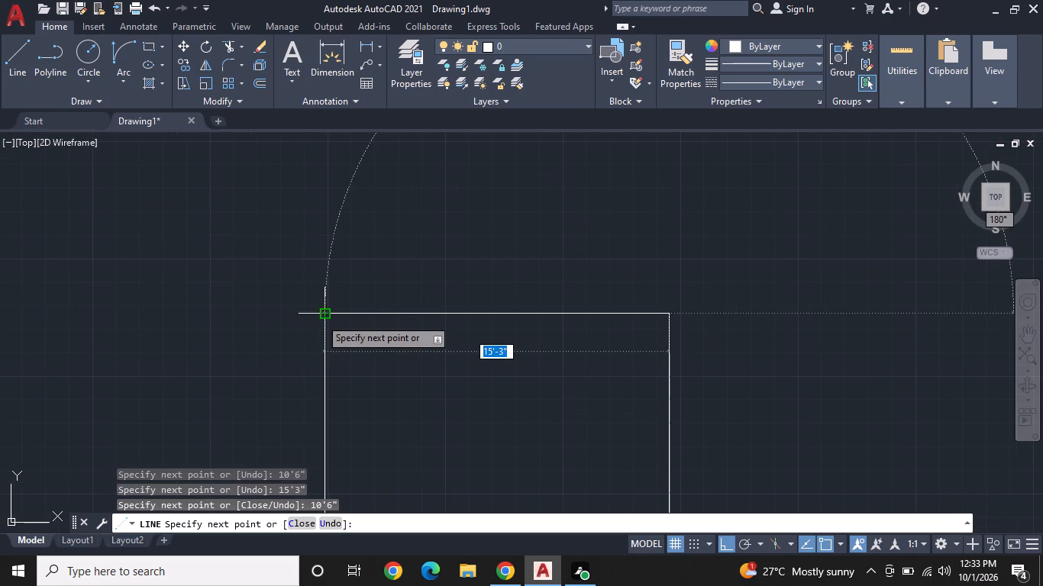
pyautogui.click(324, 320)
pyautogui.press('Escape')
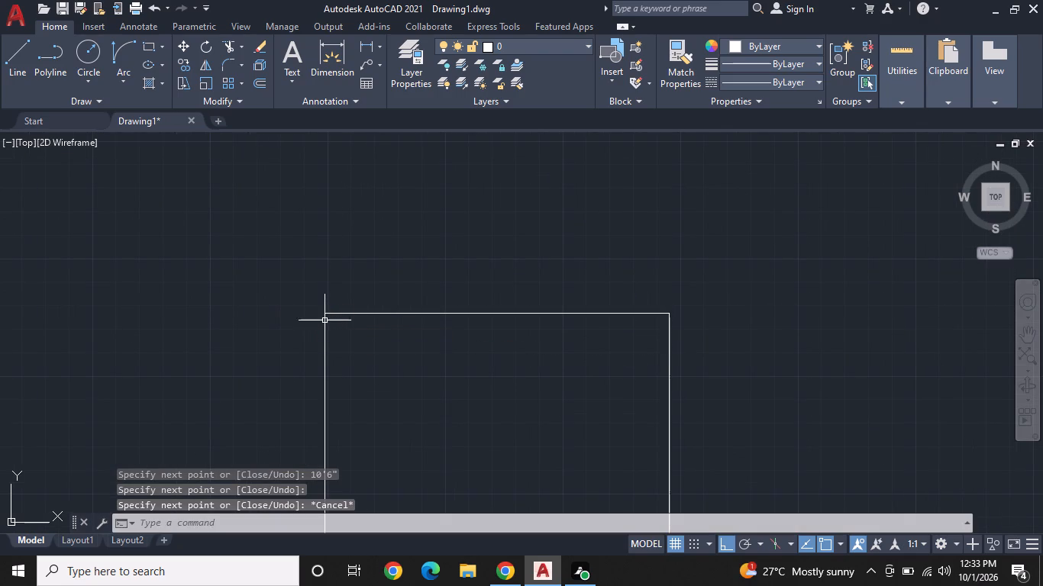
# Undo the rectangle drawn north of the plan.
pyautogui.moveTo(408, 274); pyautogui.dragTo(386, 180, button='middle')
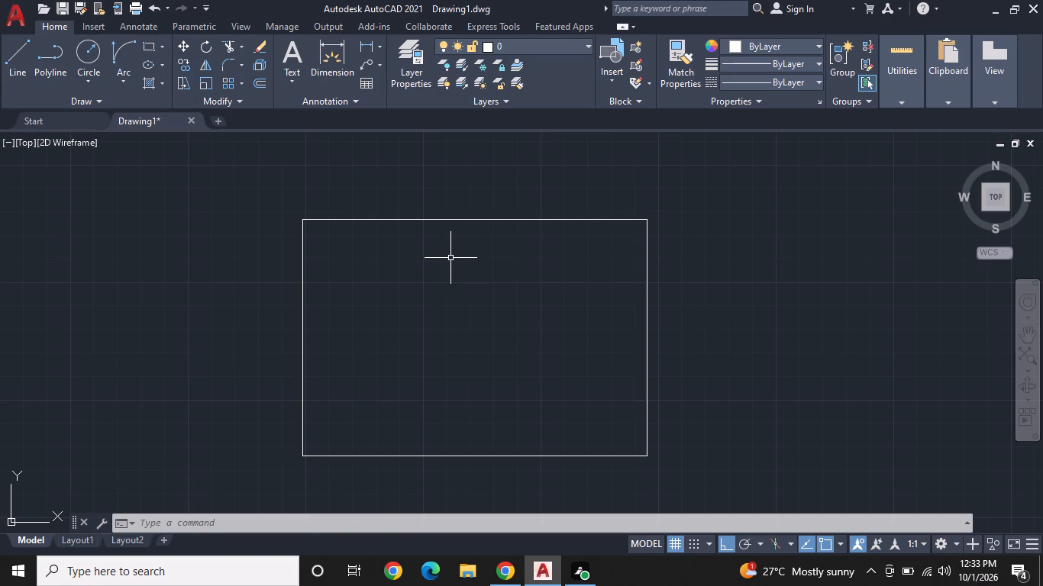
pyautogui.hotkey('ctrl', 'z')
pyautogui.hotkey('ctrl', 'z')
# Draw a closed rectangle 10'6" wide and 15' high with lines in the empty area north of the plan.
pyautogui.scroll(-2, 452, 266)
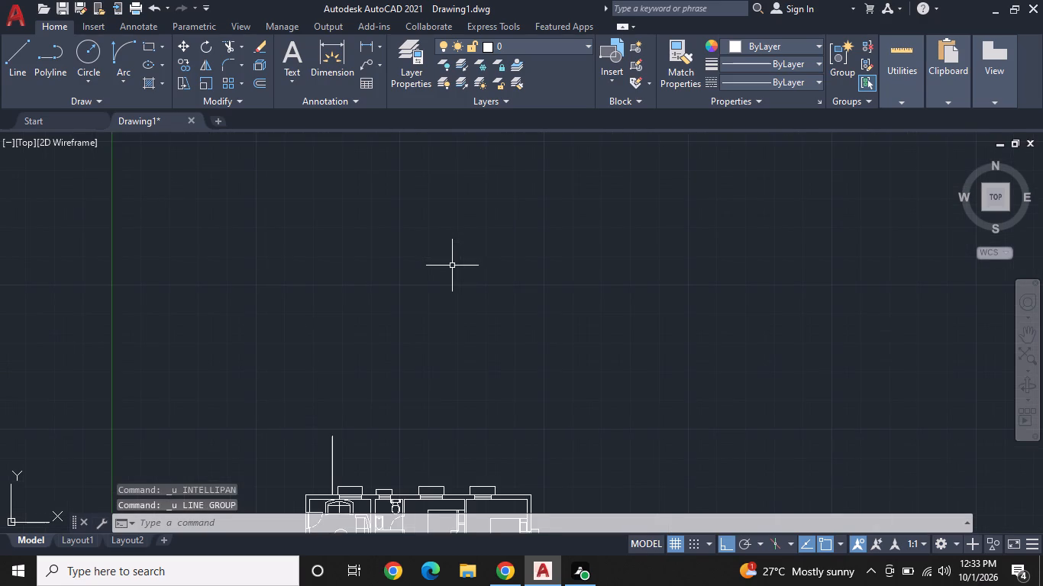
pyautogui.moveTo(444, 274); pyautogui.dragTo(401, 328, button='middle')
pyautogui.click(18, 48)
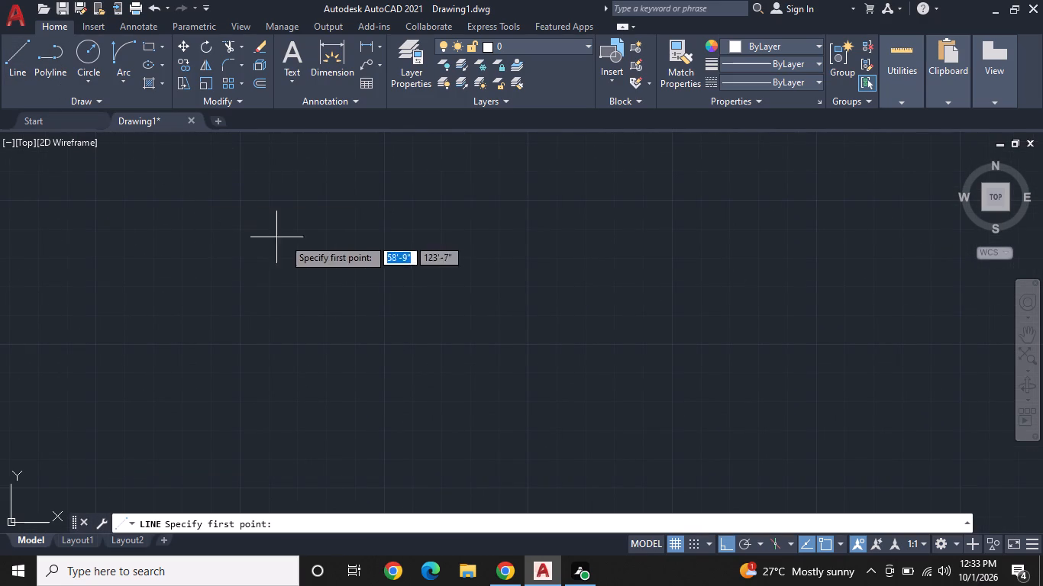
pyautogui.doubleClick(315, 175)
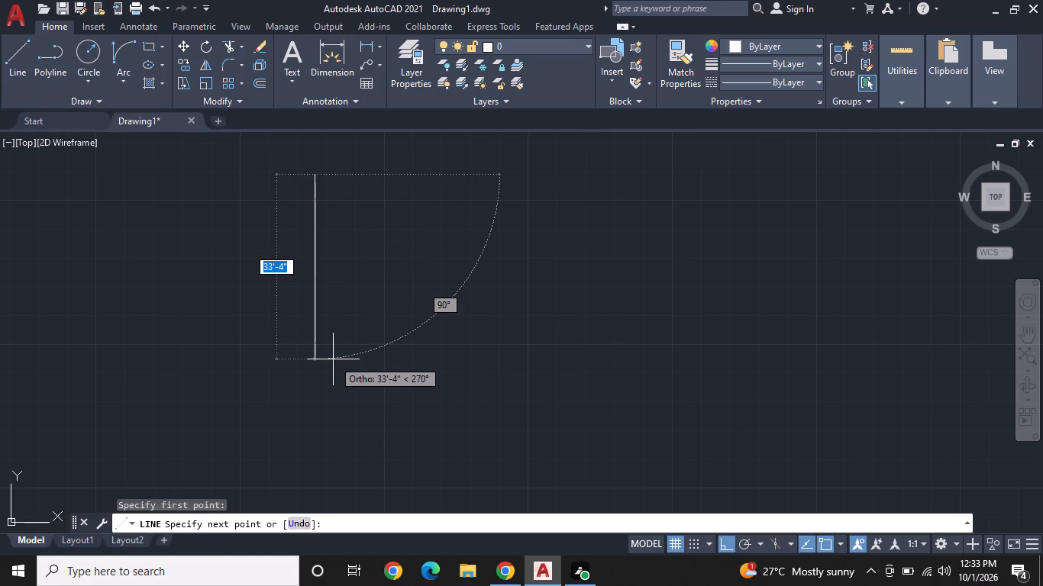
pyautogui.write("15'")
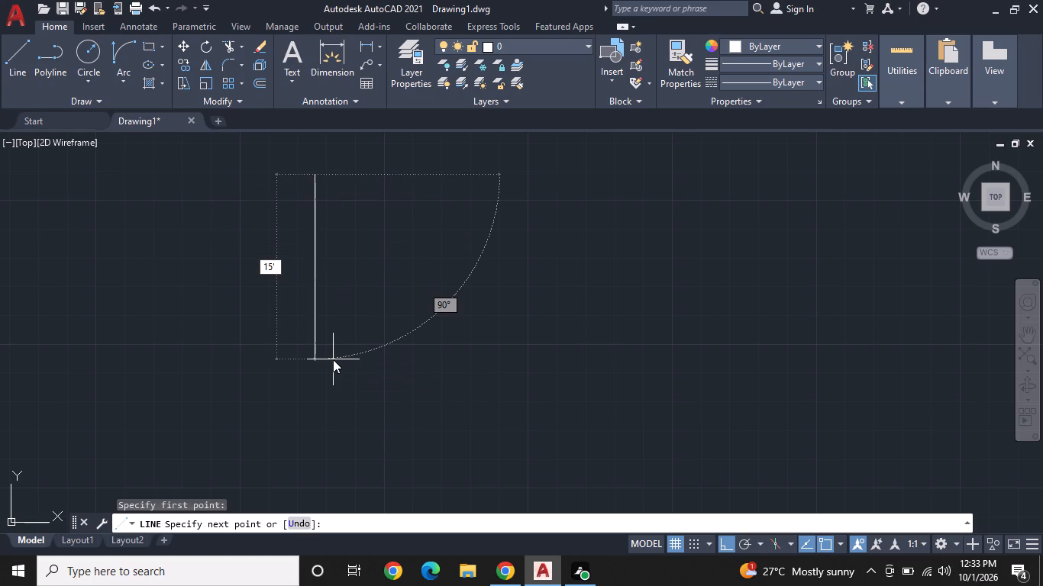
pyautogui.press('Return')
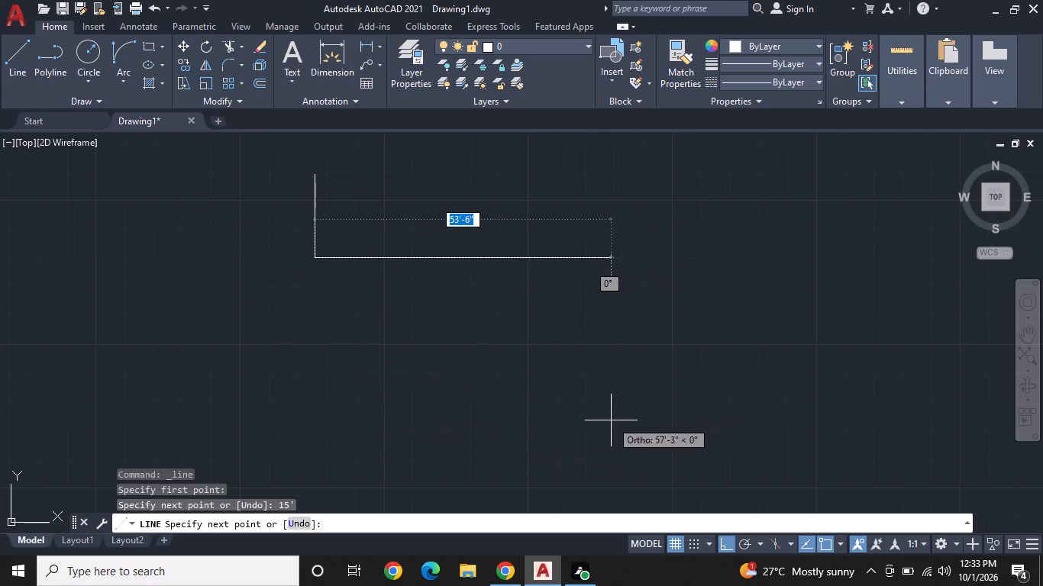
pyautogui.scroll(1, 507, 418)
pyautogui.moveTo(496, 365); pyautogui.dragTo(548, 508, button='middle')
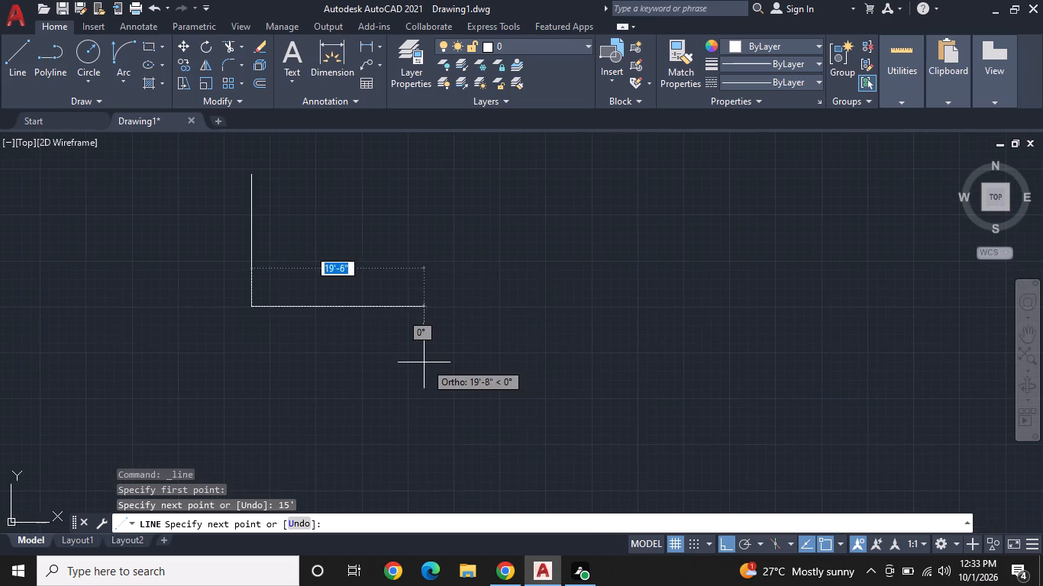
pyautogui.moveTo(424, 362); pyautogui.dragTo(449, 406, button='middle')
pyautogui.write('10\'6"')
pyautogui.press('Return')
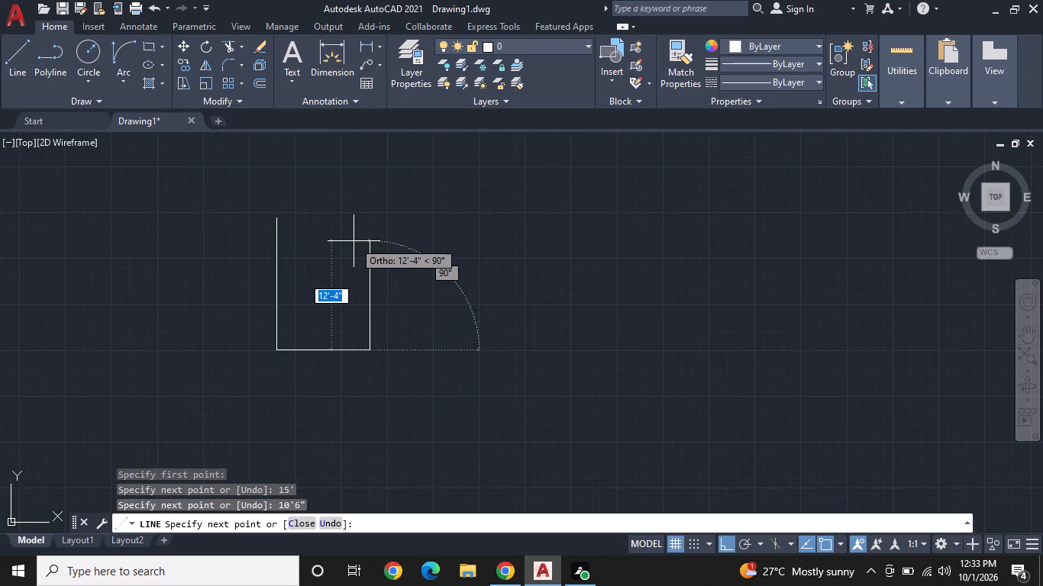
pyautogui.write("15'6'")
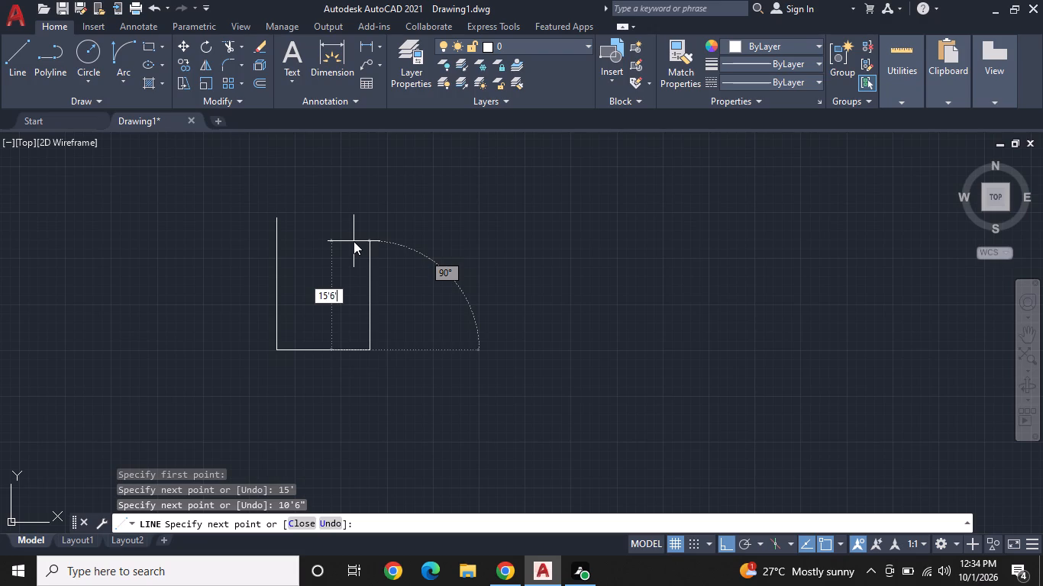
pyautogui.press('BackSpace')
pyautogui.press('BackSpace')
pyautogui.press('Return')
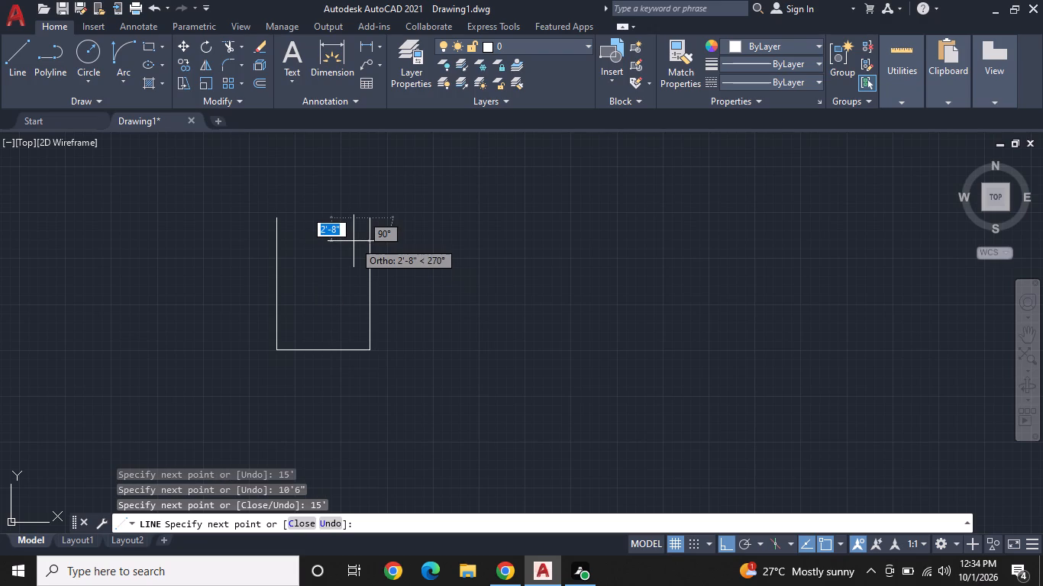
pyautogui.scroll(2, 312, 211)
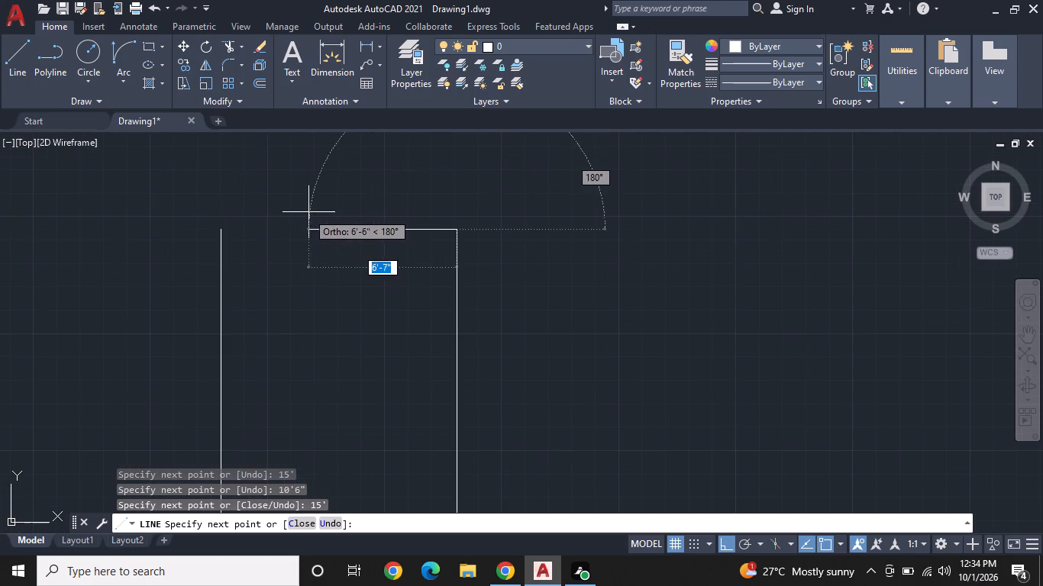
pyautogui.click(219, 231)
pyautogui.press('Escape')
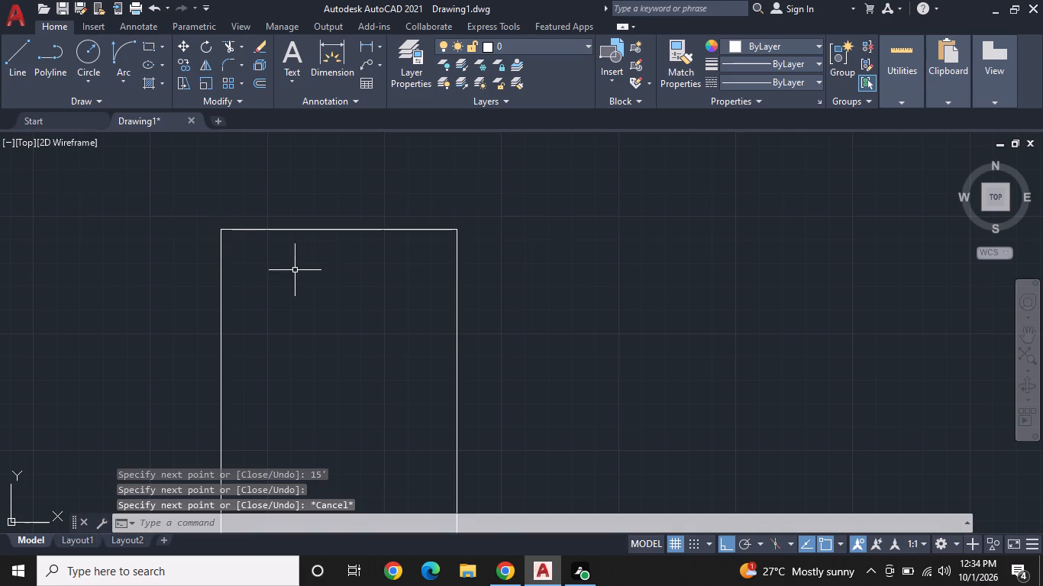
pyautogui.click(297, 269)
pyautogui.click(302, 267)
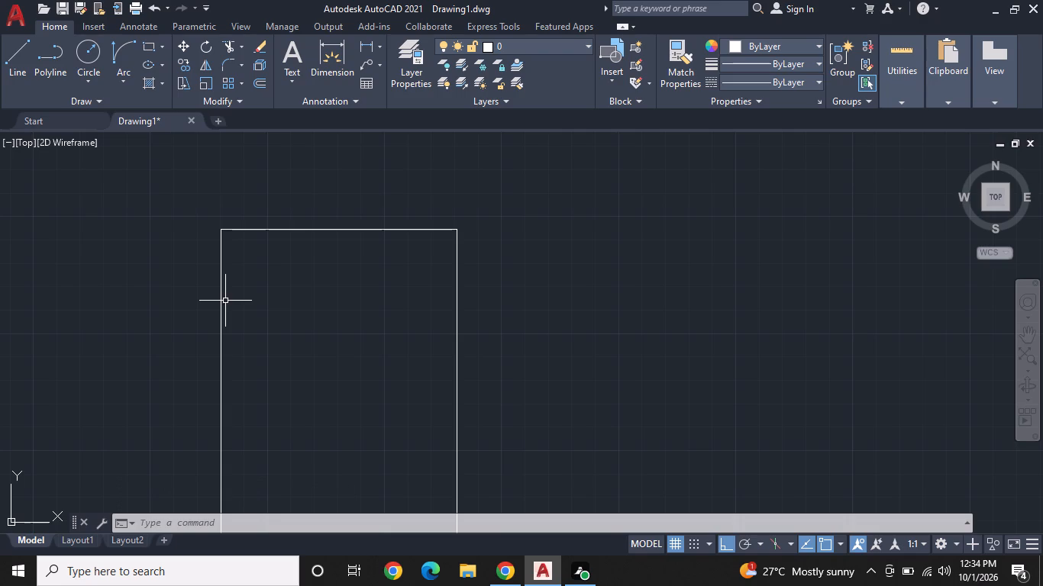
# Offset the new rectangle's north side outward by 9".
pyautogui.moveTo(263, 290); pyautogui.dragTo(305, 278, button='middle')
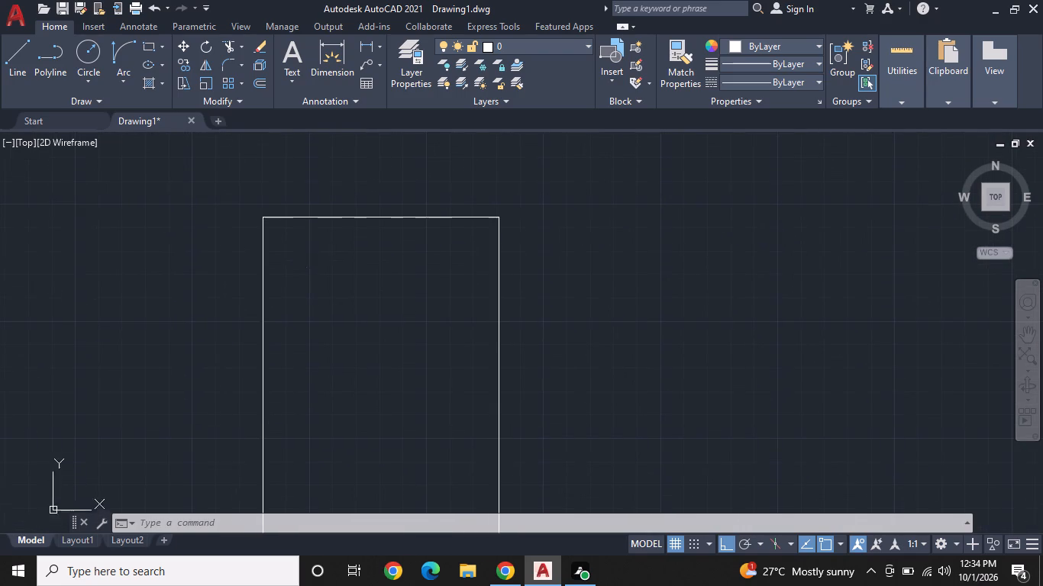
pyautogui.moveTo(325, 292); pyautogui.dragTo(322, 265, button='middle')
pyautogui.moveTo(322, 268); pyautogui.dragTo(323, 299, button='middle')
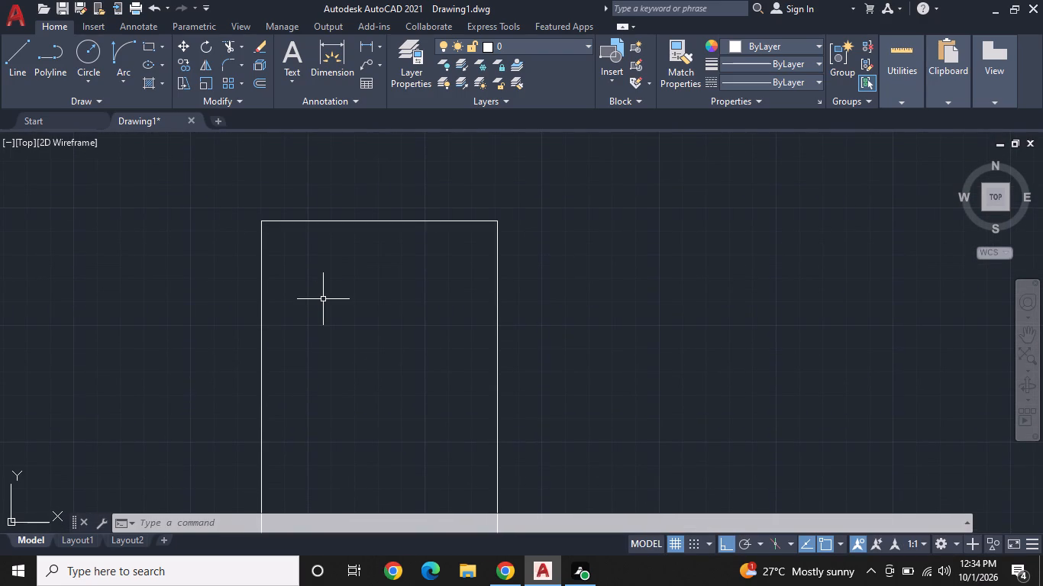
pyautogui.moveTo(323, 287); pyautogui.dragTo(312, 314, button='middle')
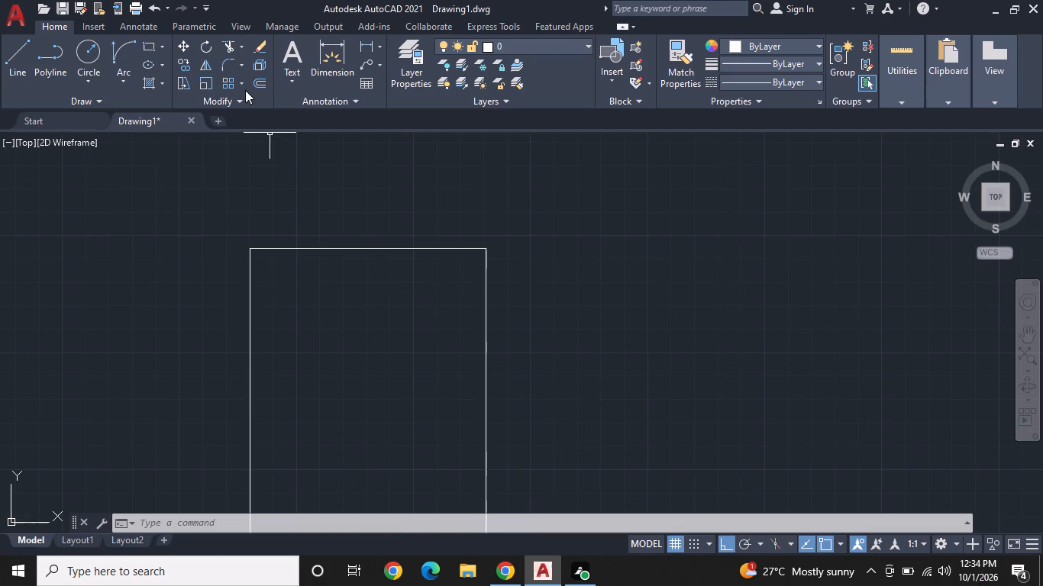
pyautogui.click(254, 75)
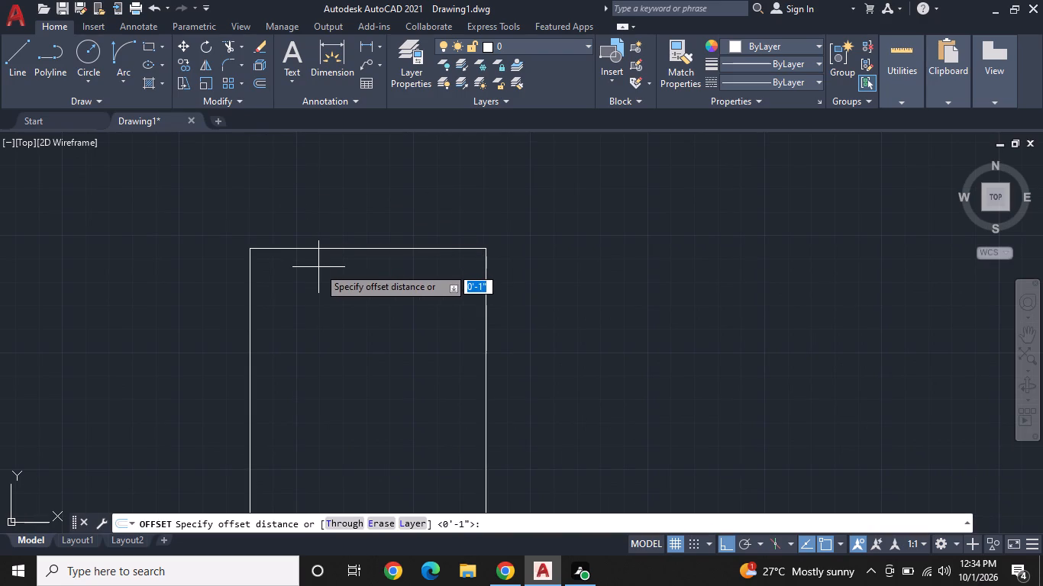
pyautogui.write('9"')
pyautogui.press('Return')
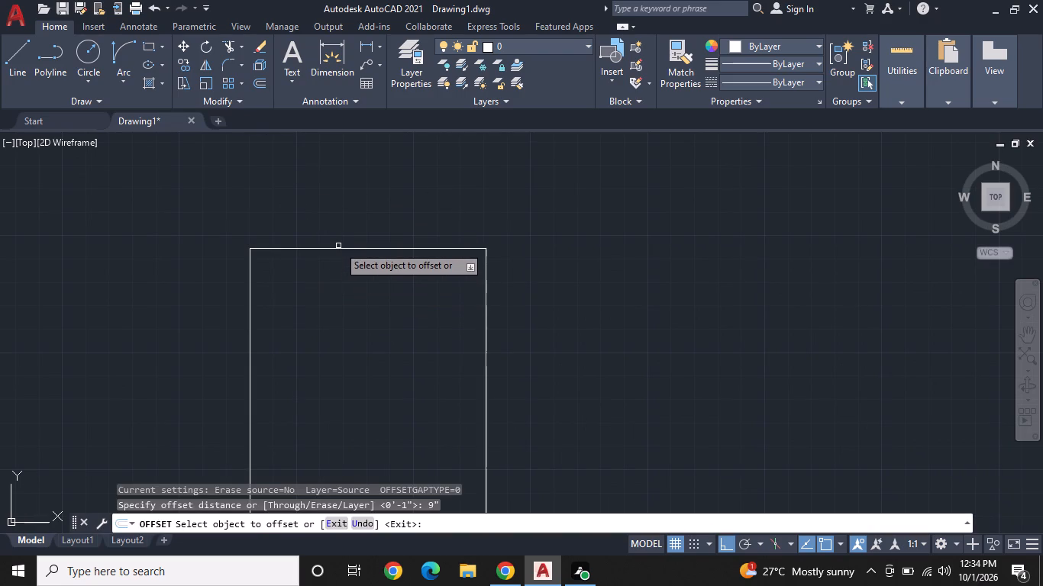
pyautogui.click(338, 246)
pyautogui.click(338, 250)
pyautogui.click(349, 217)
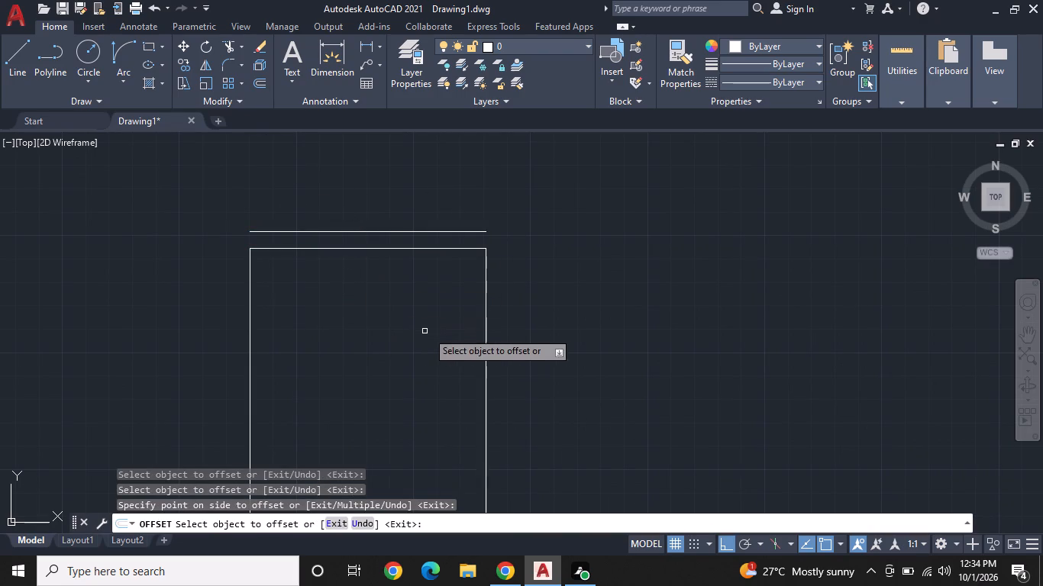
# Offset the rectangle's east, west and south sides outward by 9".
pyautogui.moveTo(460, 314); pyautogui.dragTo(468, 272, button='middle')
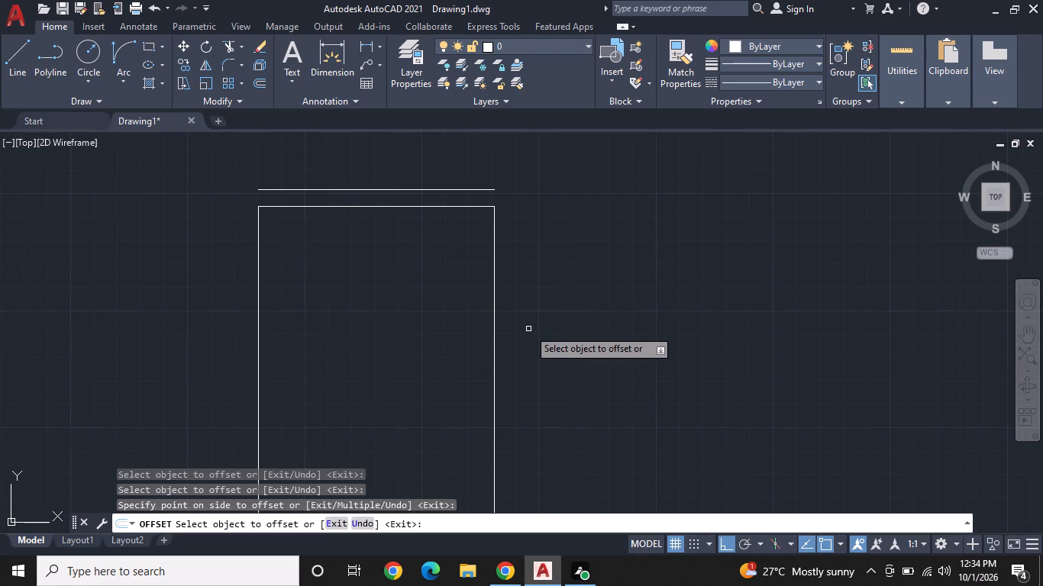
pyautogui.click(495, 352)
pyautogui.click(527, 353)
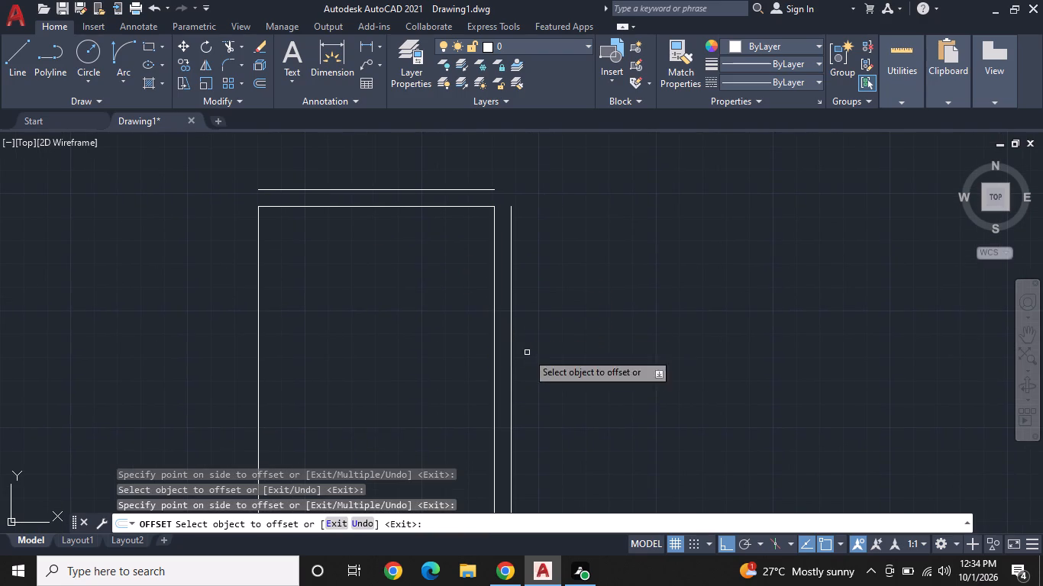
pyautogui.click(259, 340)
pyautogui.click(204, 339)
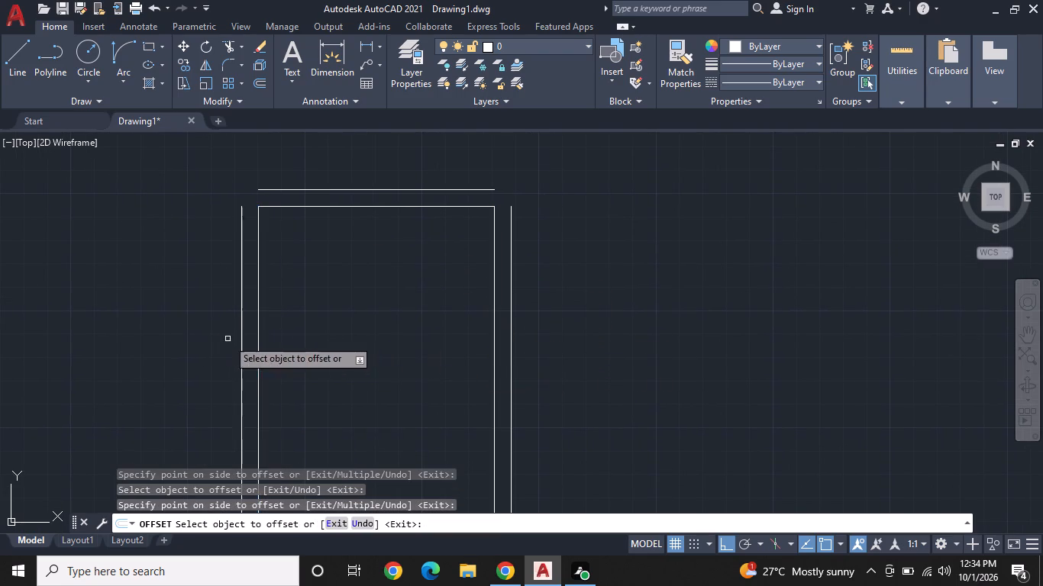
pyautogui.moveTo(367, 336); pyautogui.dragTo(373, 189, button='middle')
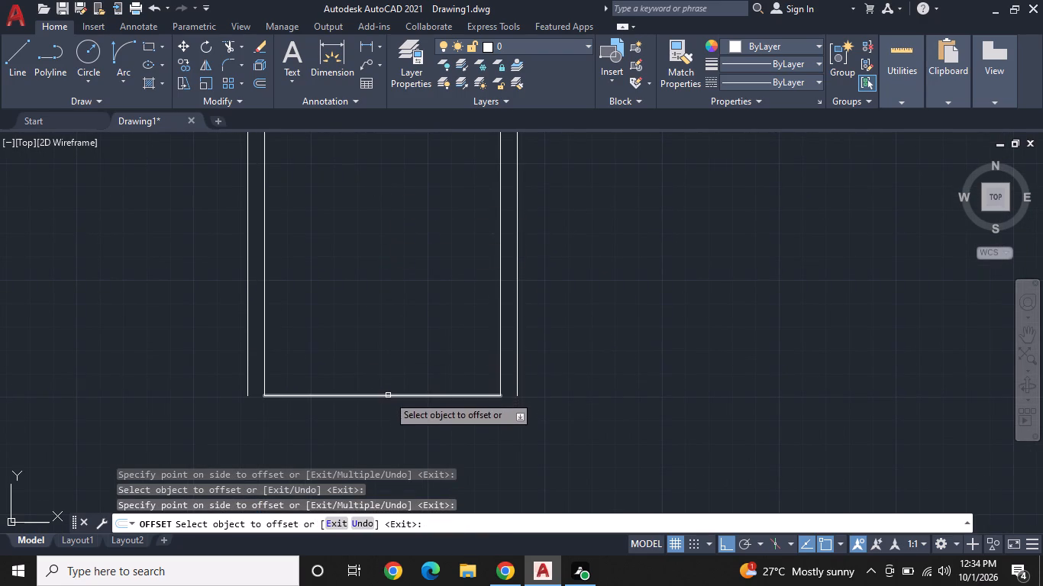
pyautogui.click(388, 395)
pyautogui.click(392, 433)
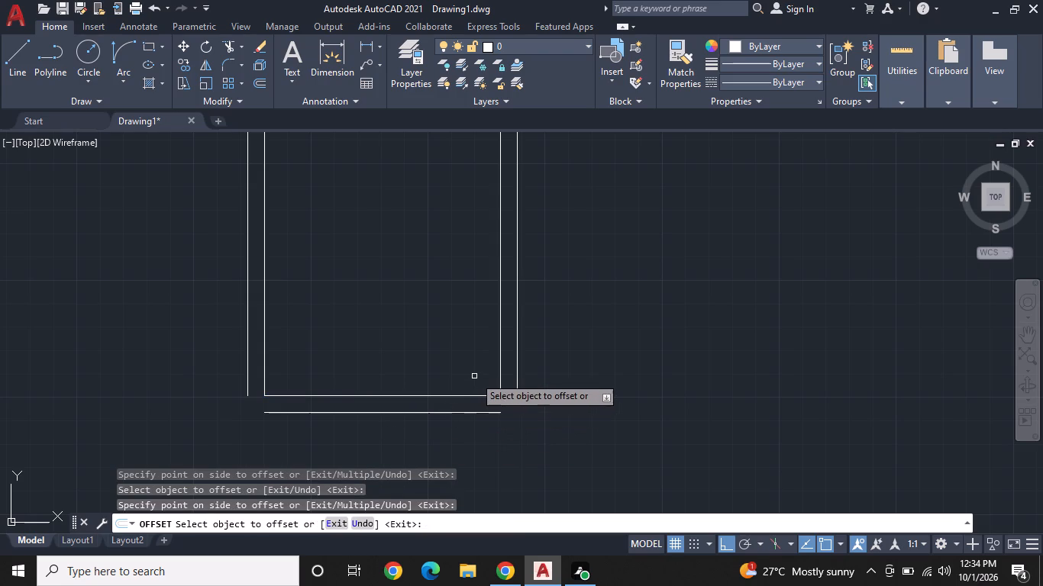
# Draw a 5' wide, 8'6" high room with lines against the outer east wall line, starting at its north end.
pyautogui.moveTo(570, 359); pyautogui.dragTo(472, 426, button='middle')
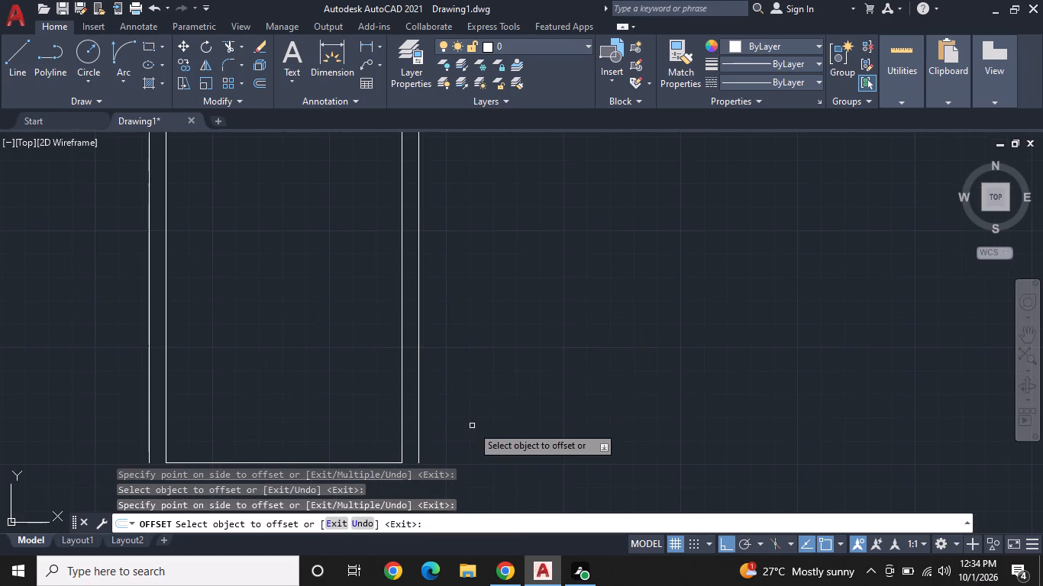
pyautogui.moveTo(560, 343); pyautogui.dragTo(506, 406, button='middle')
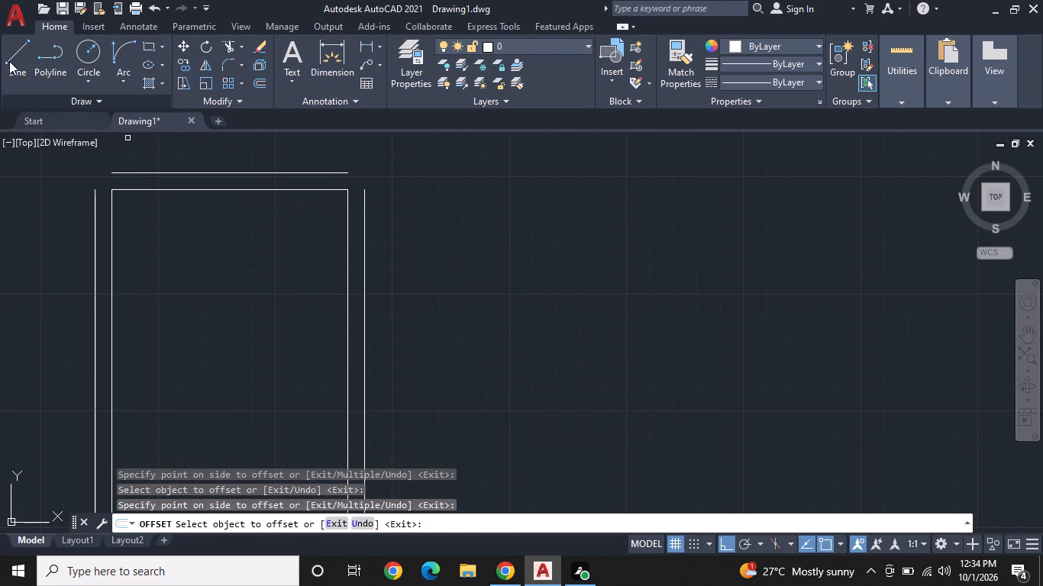
pyautogui.click(9, 61)
pyautogui.click(363, 196)
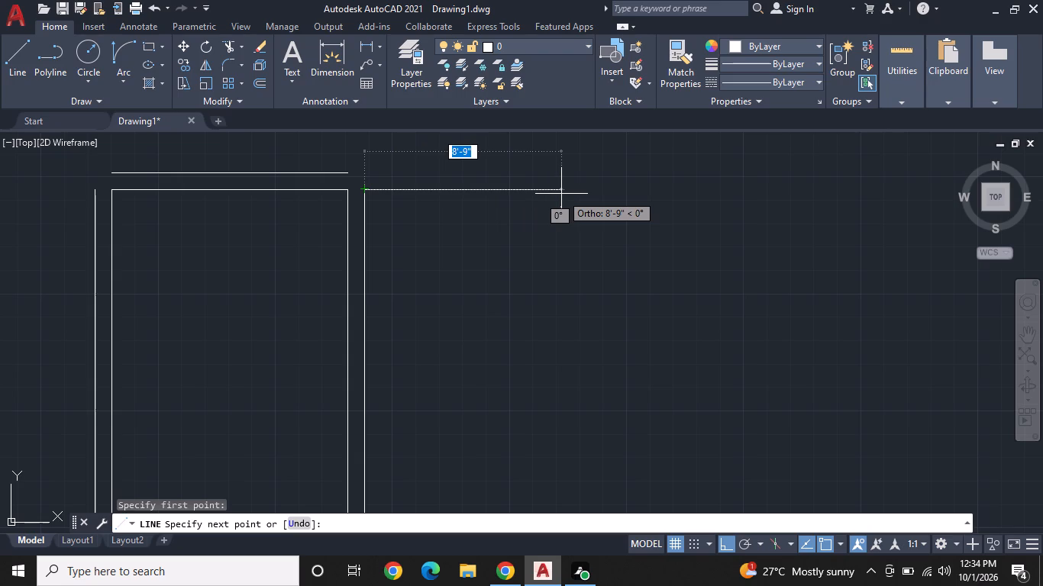
pyautogui.write("5'")
pyautogui.press('Return')
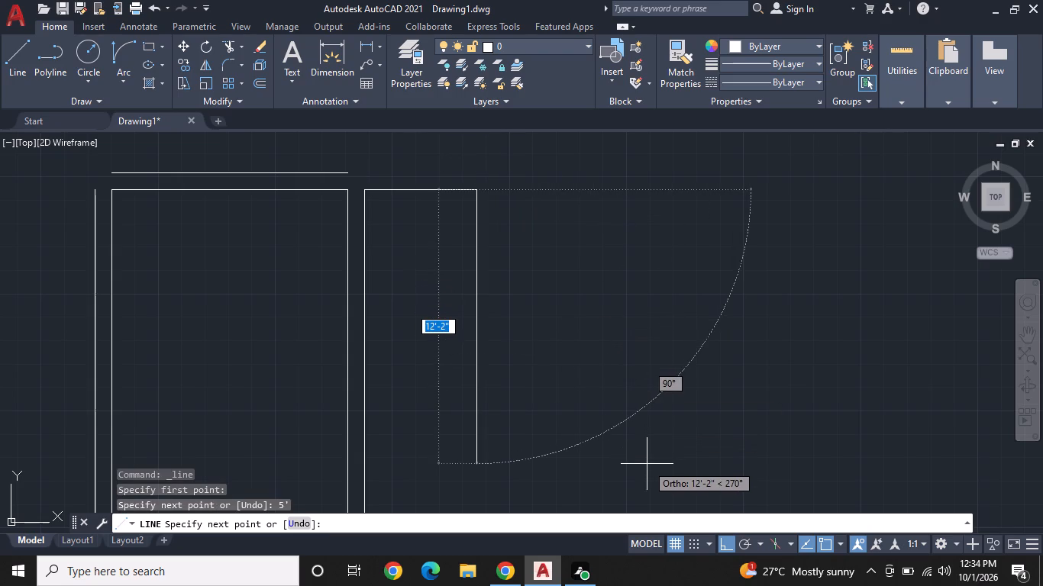
pyautogui.write('8\'6"')
pyautogui.press('Return')
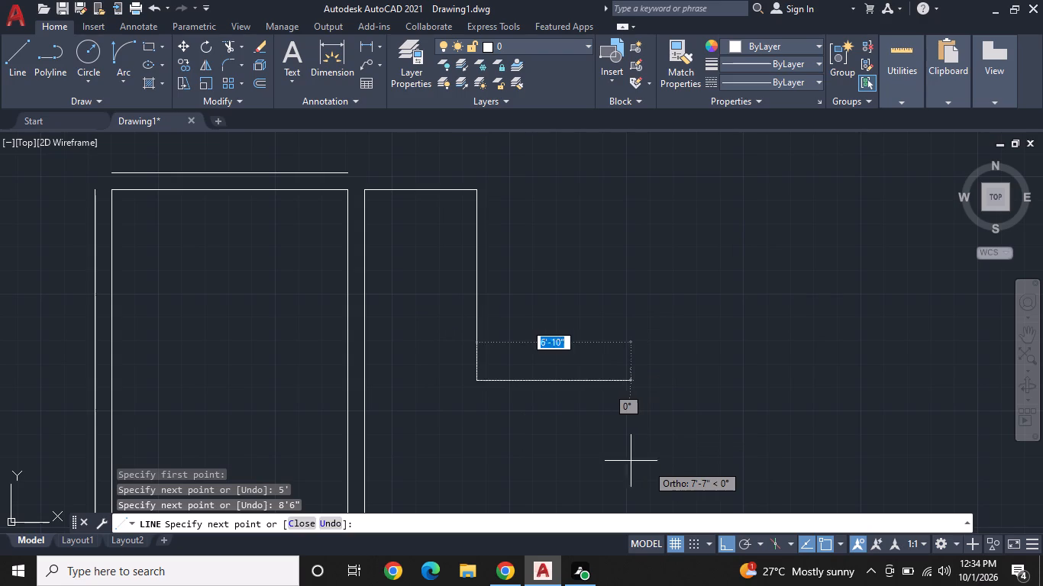
pyautogui.click(367, 381)
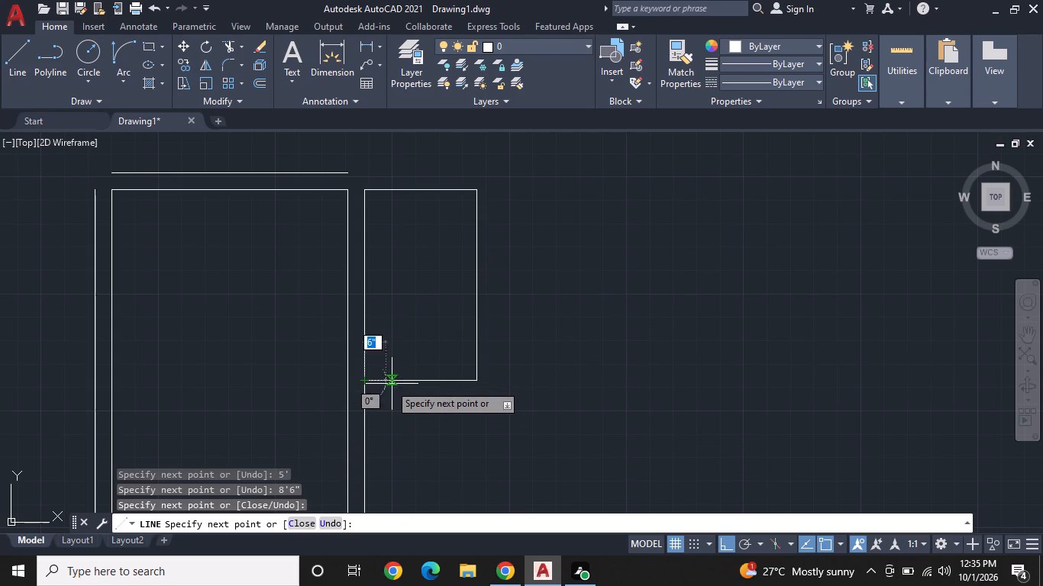
pyautogui.rightClick(395, 384)
pyautogui.click(453, 217)
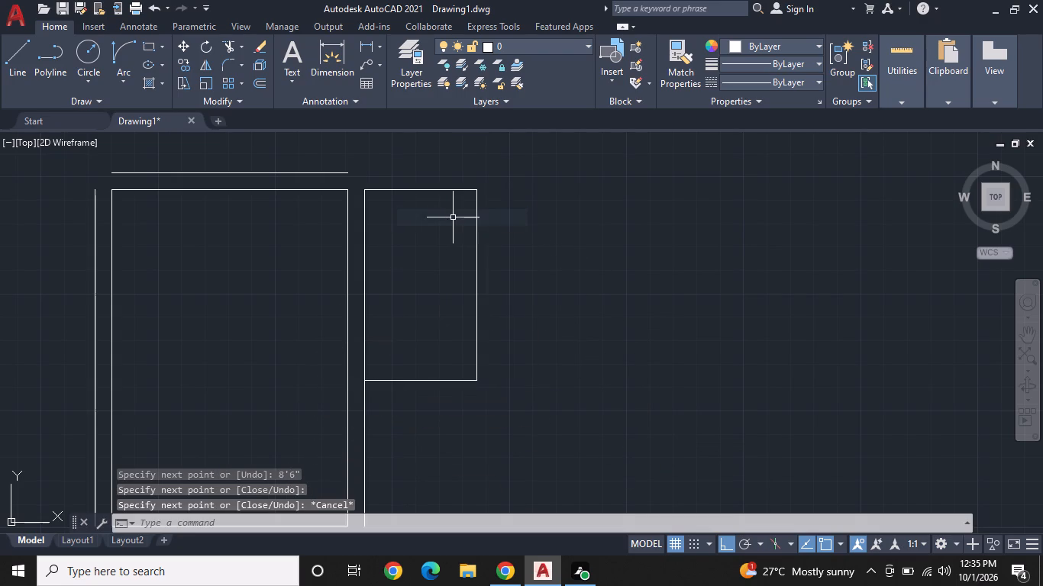
# Offset the north side of the 5' wide room outward by 9".
pyautogui.scroll(-1, 461, 234)
pyautogui.moveTo(461, 236); pyautogui.dragTo(472, 274, button='middle')
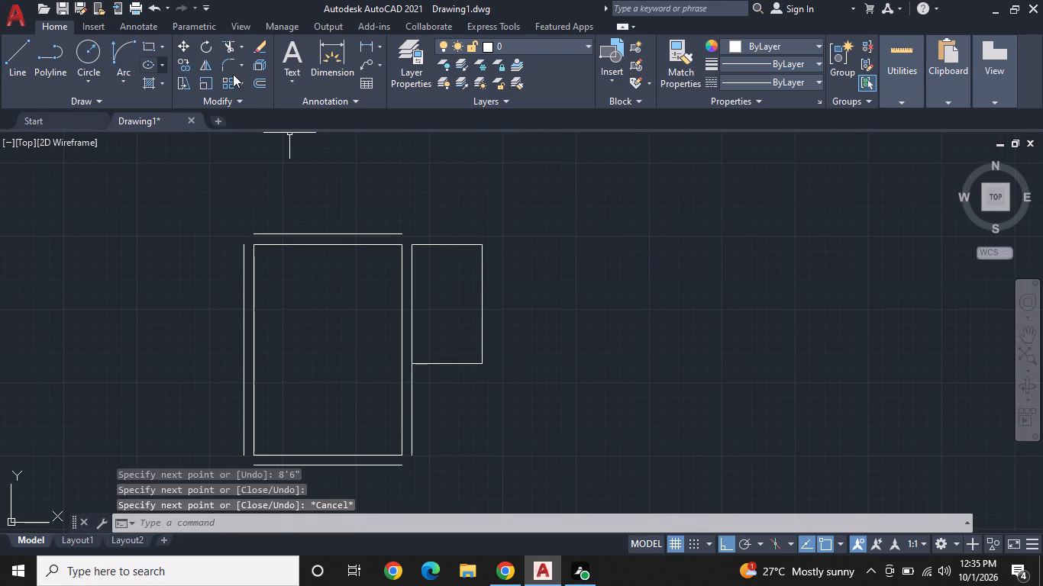
pyautogui.click(260, 80)
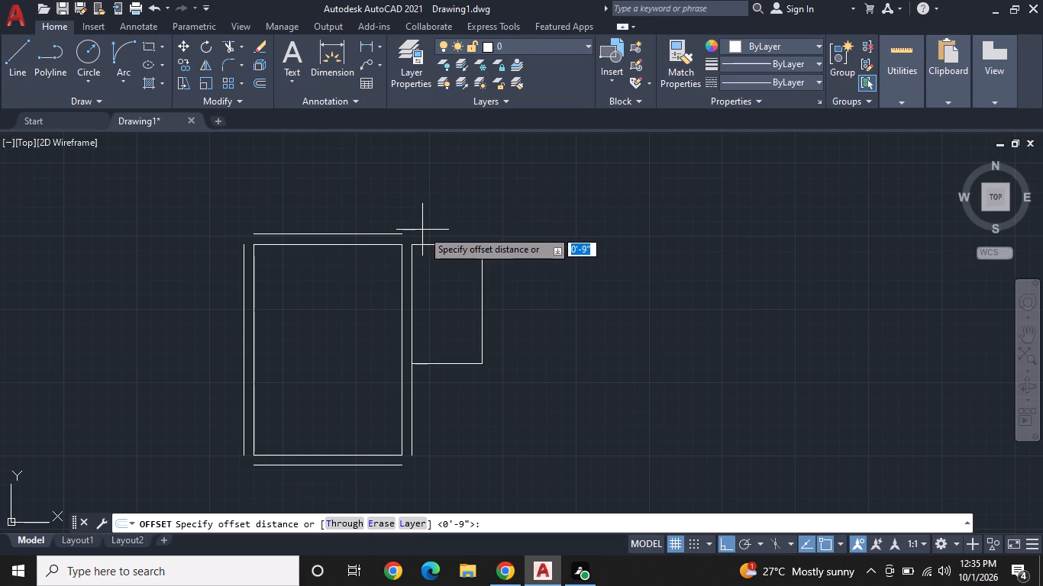
pyautogui.rightClick(422, 230)
pyautogui.click(454, 242)
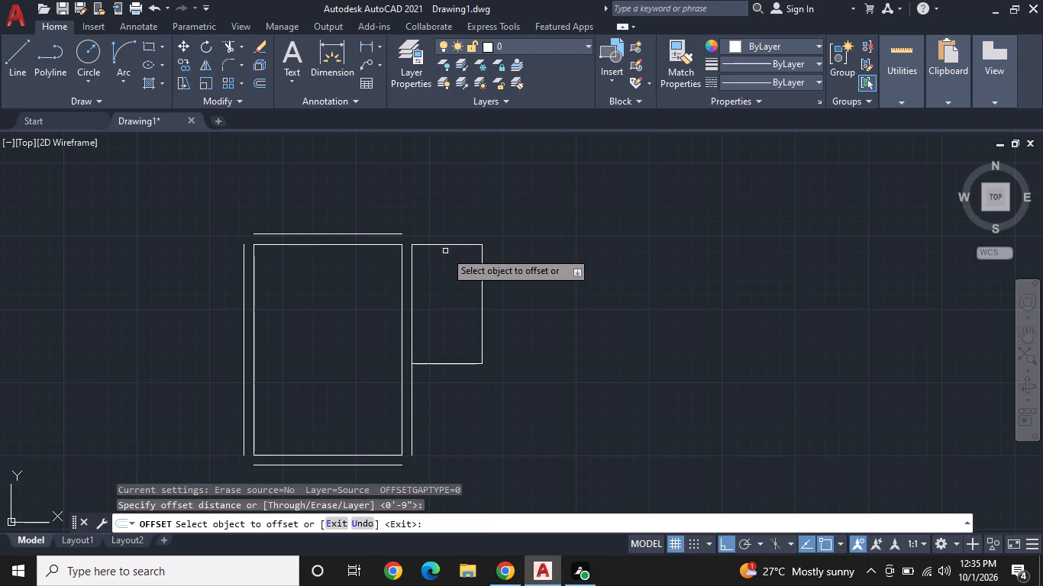
pyautogui.doubleClick(448, 242)
pyautogui.click(448, 246)
pyautogui.click(459, 185)
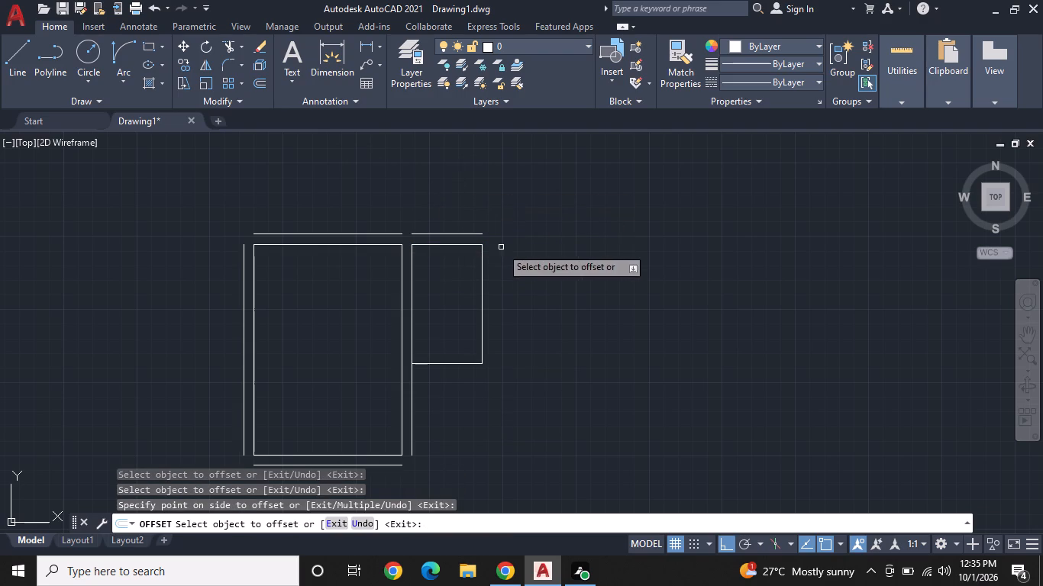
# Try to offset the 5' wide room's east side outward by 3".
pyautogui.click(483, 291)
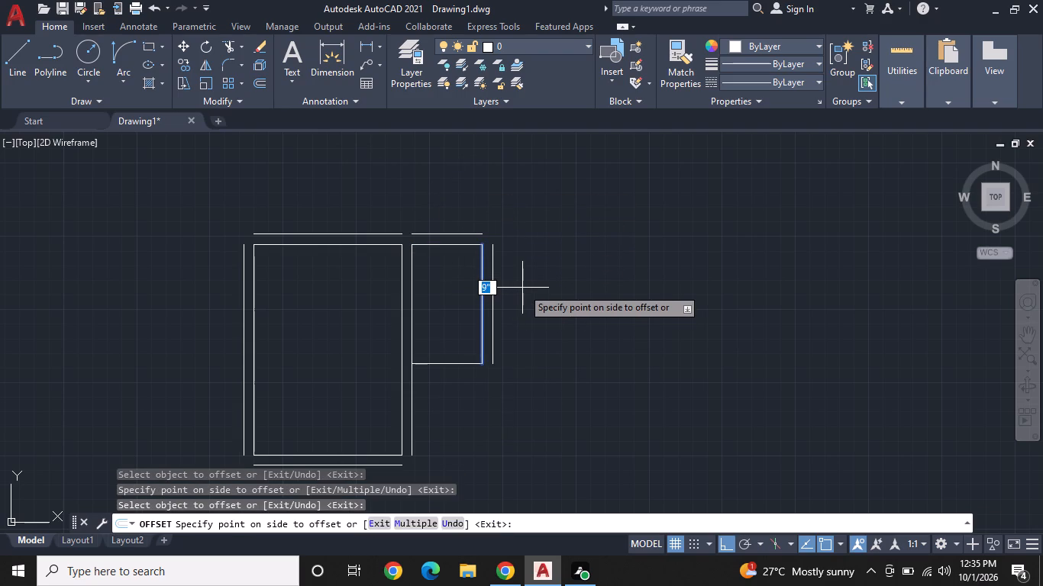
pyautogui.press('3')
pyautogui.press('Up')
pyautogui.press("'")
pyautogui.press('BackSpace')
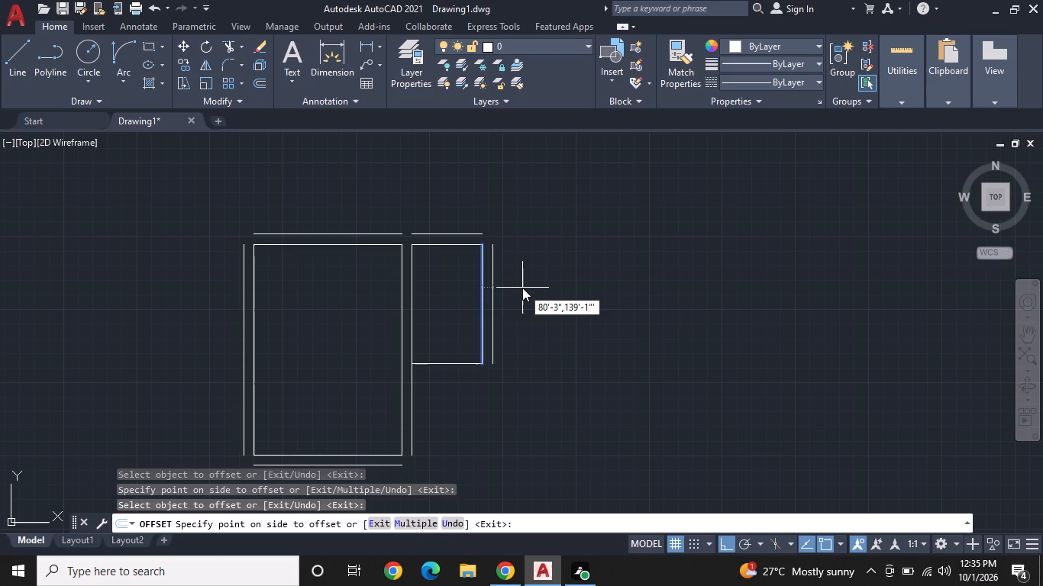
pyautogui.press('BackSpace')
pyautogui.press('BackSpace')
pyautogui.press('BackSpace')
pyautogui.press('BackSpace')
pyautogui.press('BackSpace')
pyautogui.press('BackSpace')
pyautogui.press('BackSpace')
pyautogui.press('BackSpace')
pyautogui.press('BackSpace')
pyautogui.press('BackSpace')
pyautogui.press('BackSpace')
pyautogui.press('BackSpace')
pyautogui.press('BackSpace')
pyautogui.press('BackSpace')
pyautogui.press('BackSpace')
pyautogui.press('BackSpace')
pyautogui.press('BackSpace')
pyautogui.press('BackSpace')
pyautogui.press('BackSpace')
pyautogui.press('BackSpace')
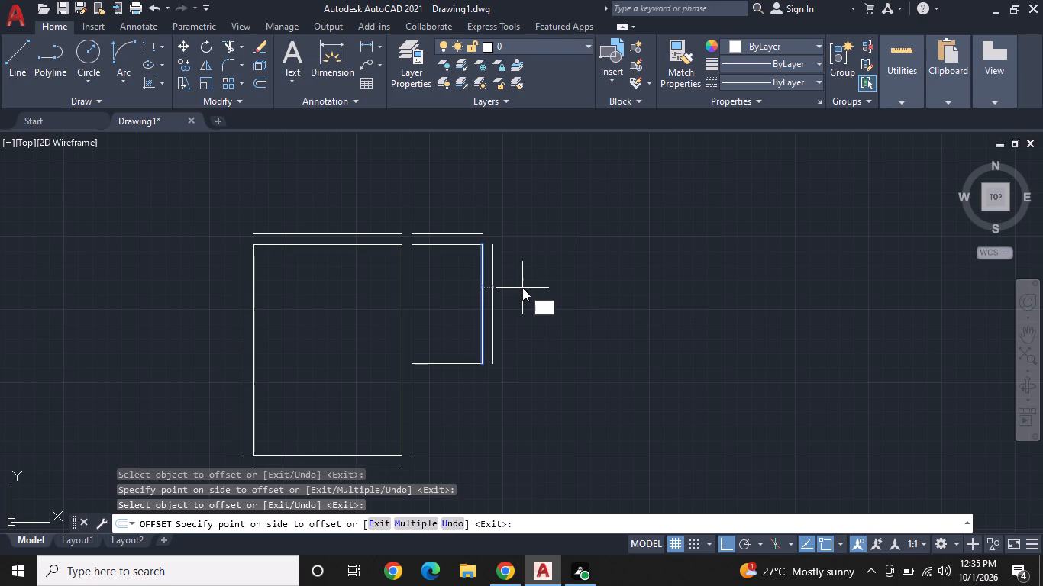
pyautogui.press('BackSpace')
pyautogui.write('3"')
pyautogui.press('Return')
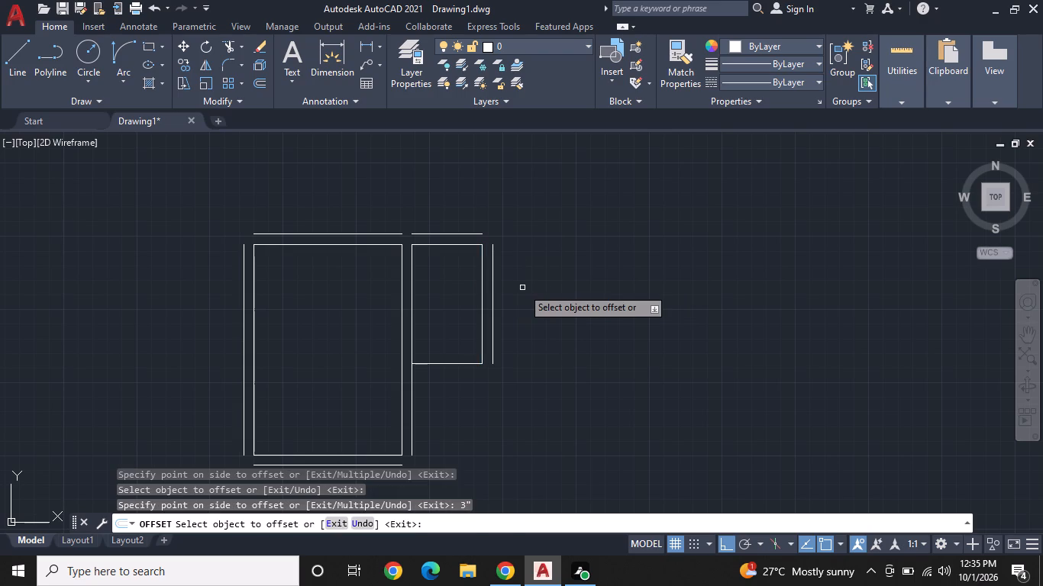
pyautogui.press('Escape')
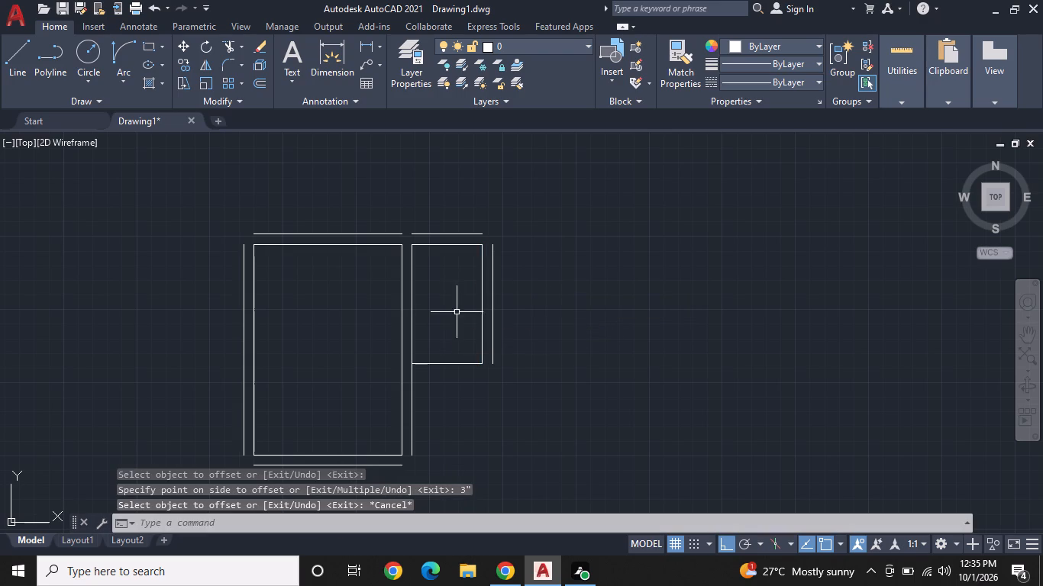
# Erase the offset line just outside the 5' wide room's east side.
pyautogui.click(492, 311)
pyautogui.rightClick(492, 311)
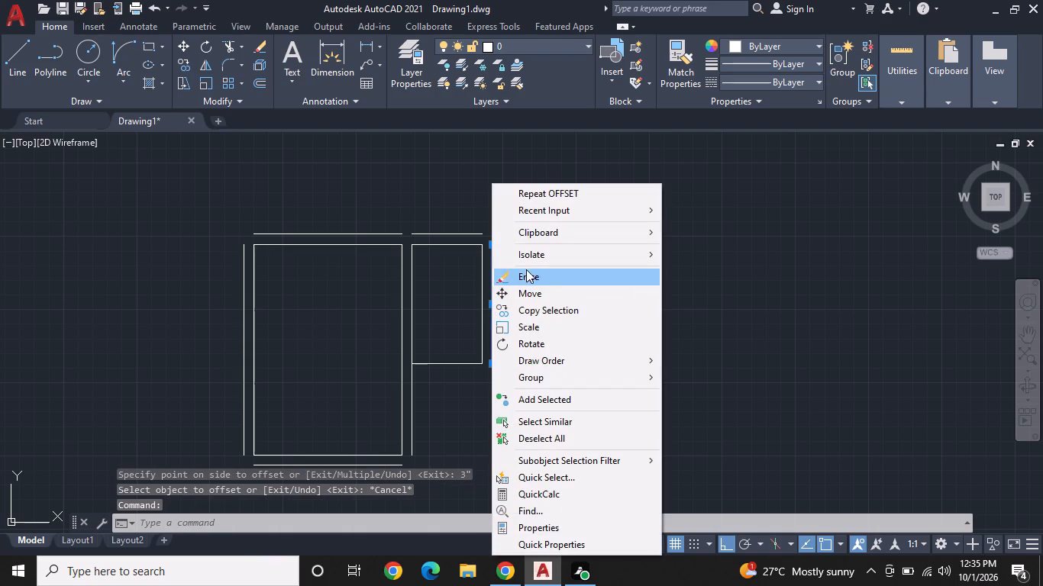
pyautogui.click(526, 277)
# Offset the 5' wide room's east and south sides outward by 3".
pyautogui.click(265, 82)
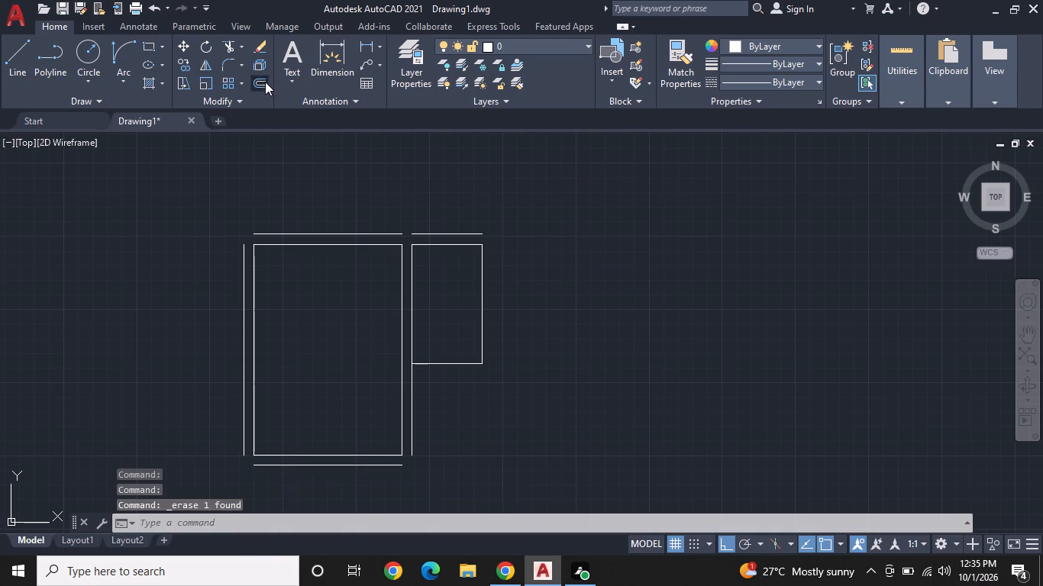
pyautogui.write('3"')
pyautogui.press('Return')
pyautogui.press("'")
pyautogui.press('BackSpace')
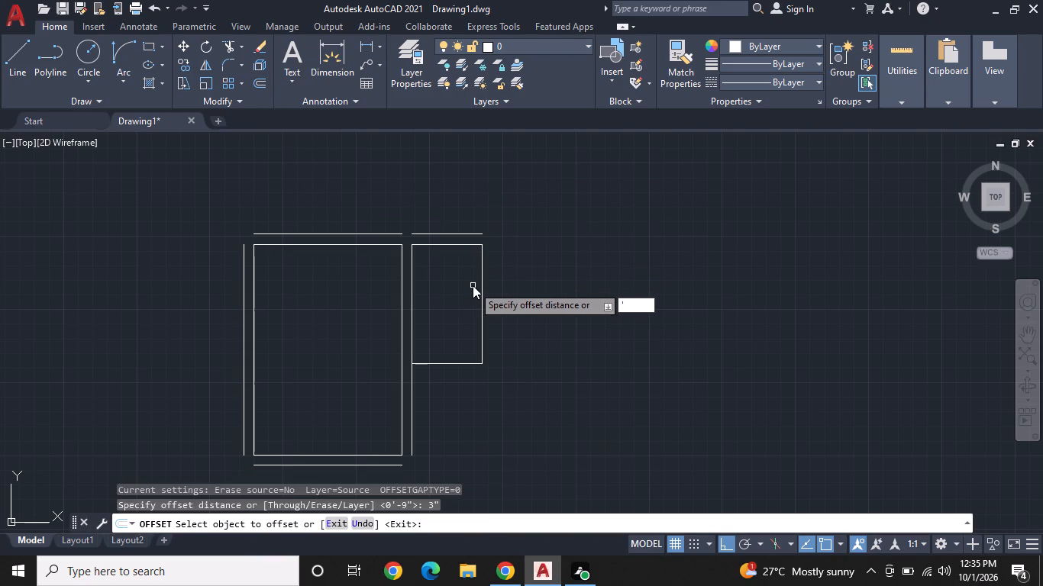
pyautogui.write('3"')
pyautogui.press('Return')
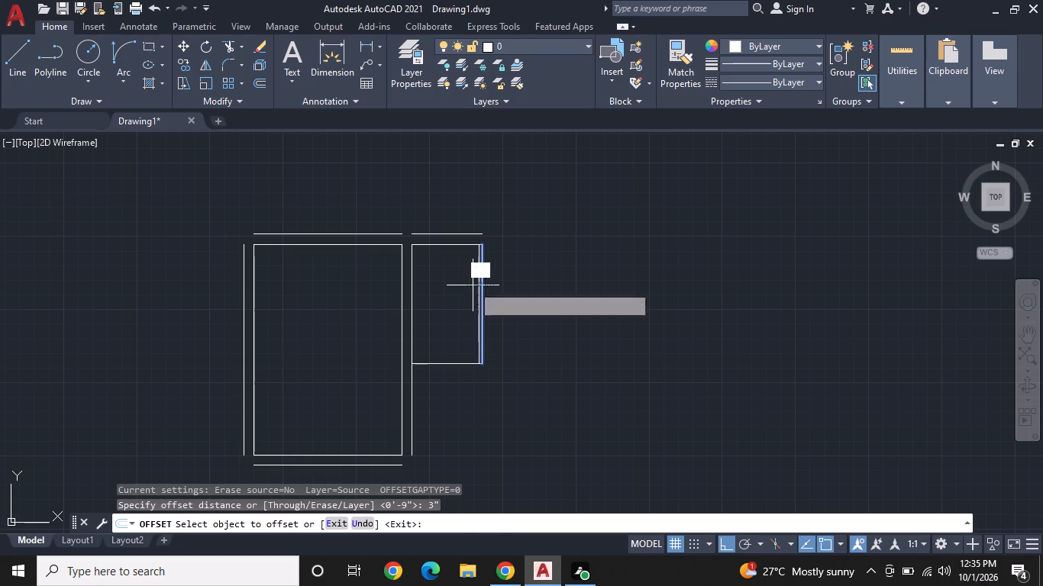
pyautogui.click(523, 295)
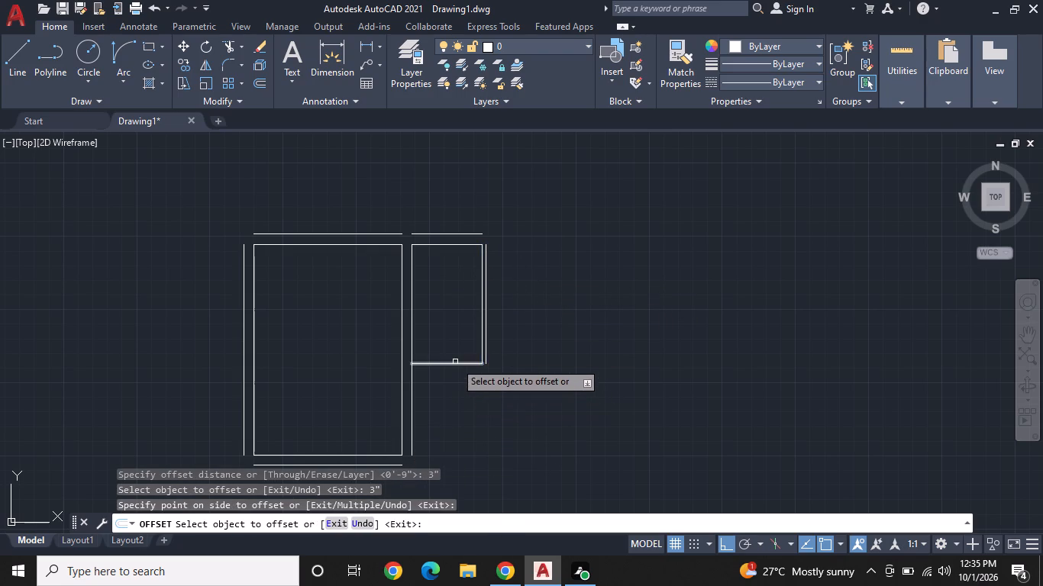
pyautogui.moveTo(455, 362); pyautogui.dragTo(455, 369)
pyautogui.click(456, 365)
pyautogui.click(459, 398)
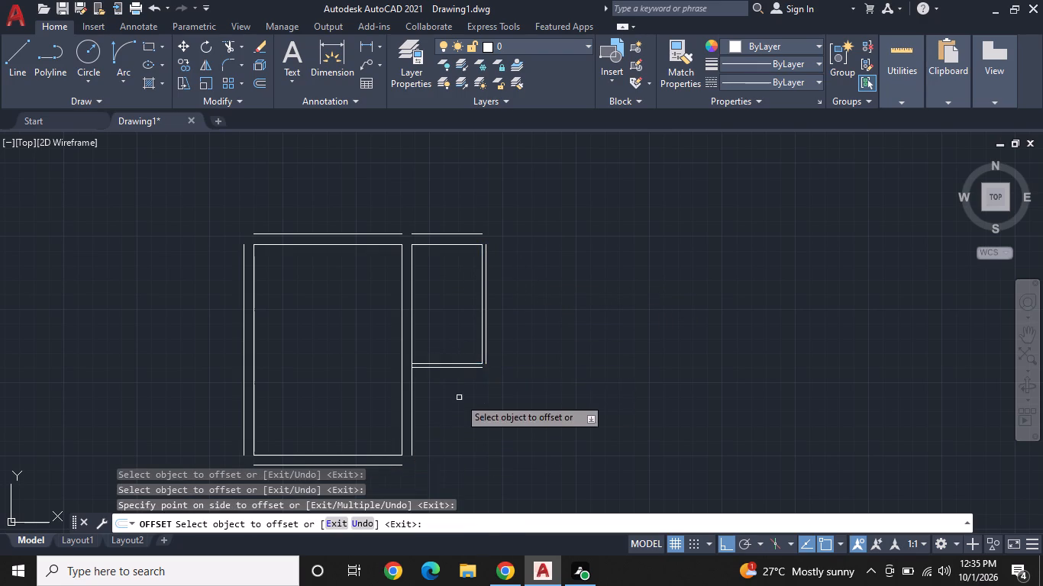
pyautogui.moveTo(542, 382); pyautogui.dragTo(473, 388, button='middle')
pyautogui.press('Escape')
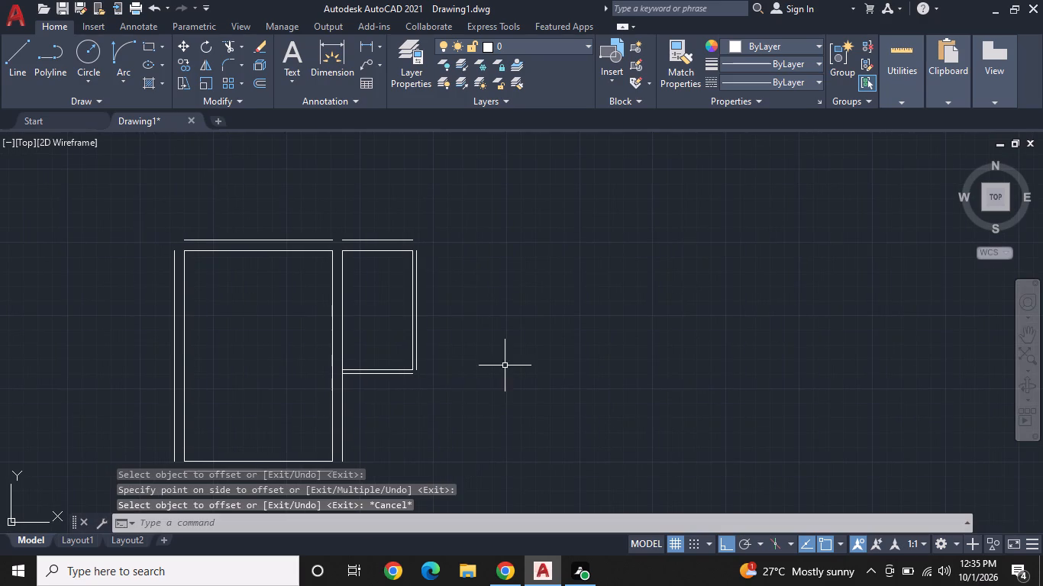
# Draw a 13' wide, 10' high room with lines against the small room's outer east wall line, starting at its north end.
pyautogui.scroll(1, 505, 365)
pyautogui.moveTo(505, 365); pyautogui.dragTo(434, 431, button='middle')
pyautogui.click(22, 52)
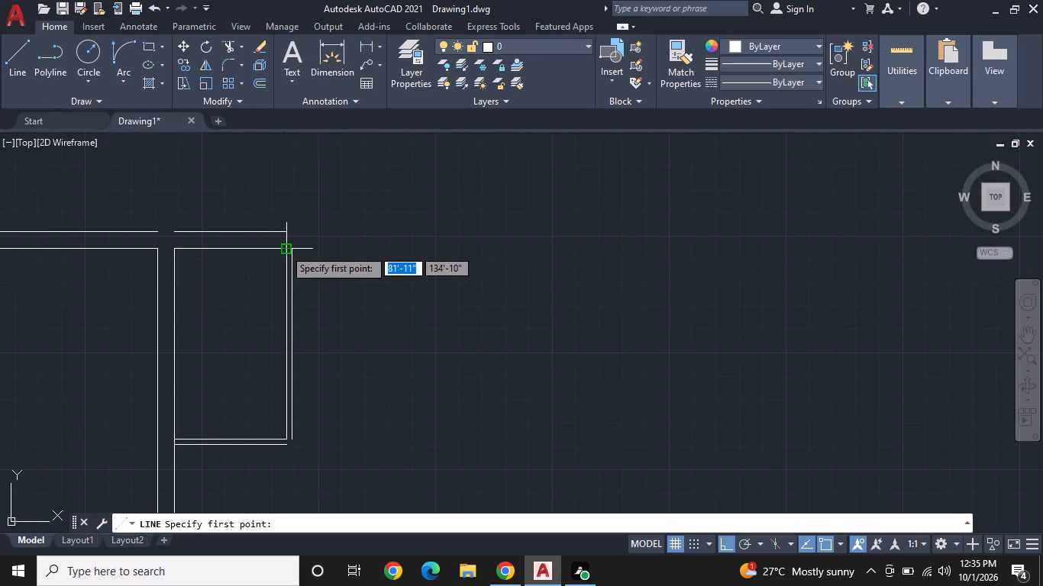
pyautogui.scroll(3, 287, 250)
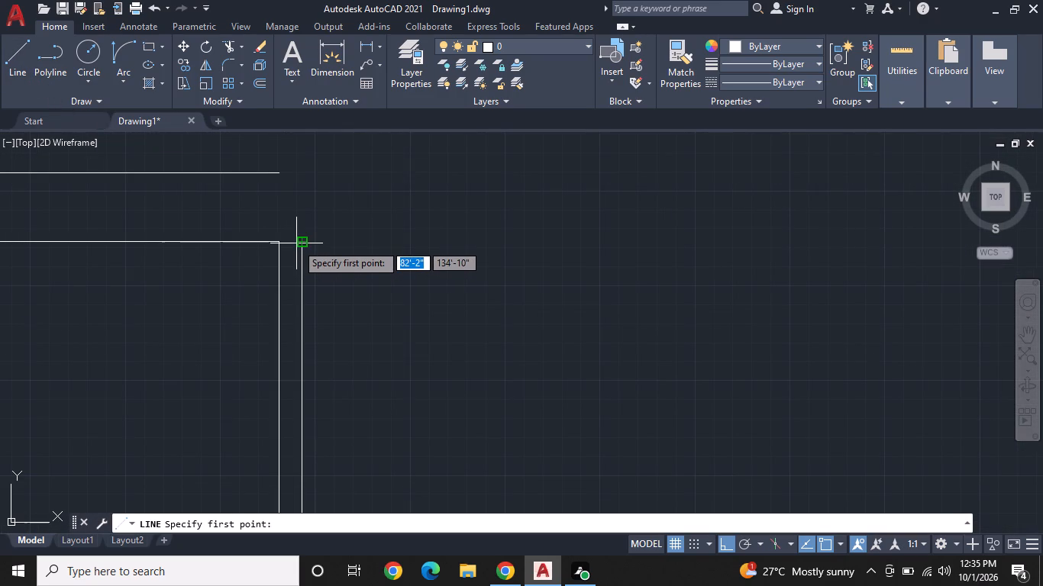
pyautogui.click(296, 243)
pyautogui.scroll(-2, 595, 277)
pyautogui.moveTo(595, 277); pyautogui.dragTo(496, 245, button='middle')
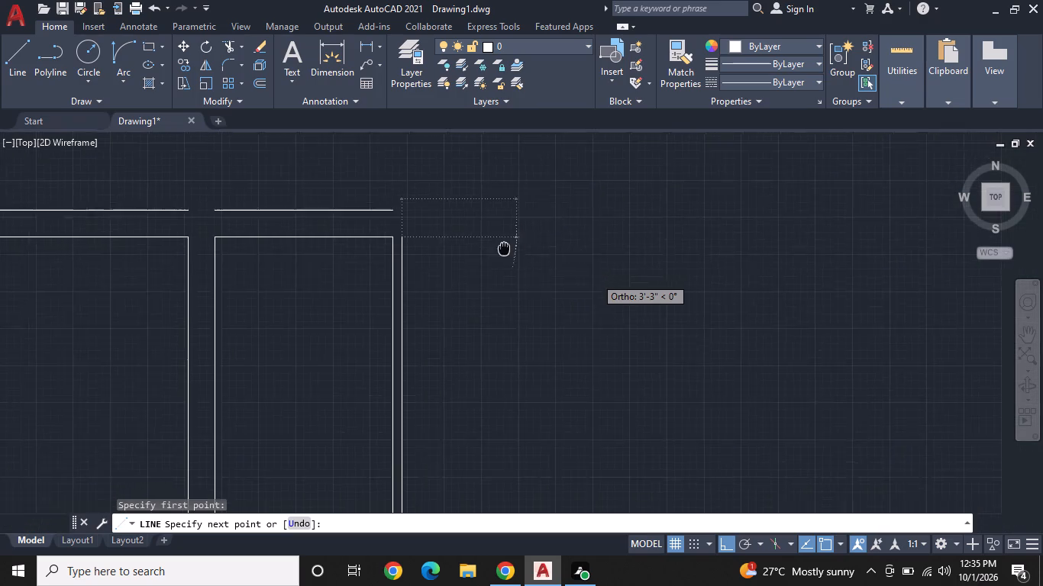
pyautogui.moveTo(496, 245); pyautogui.dragTo(477, 237, button='middle')
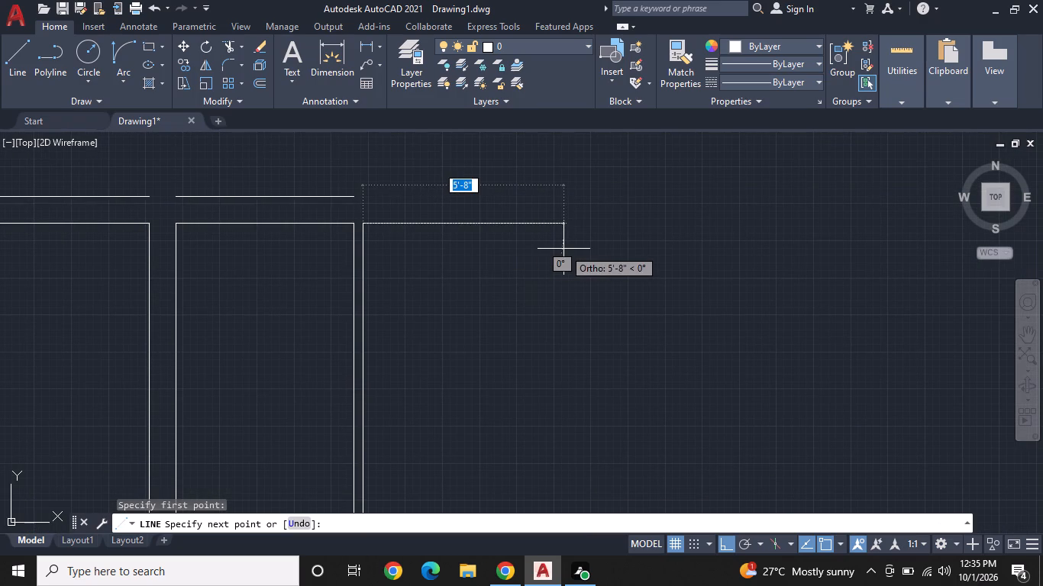
pyautogui.press('1')
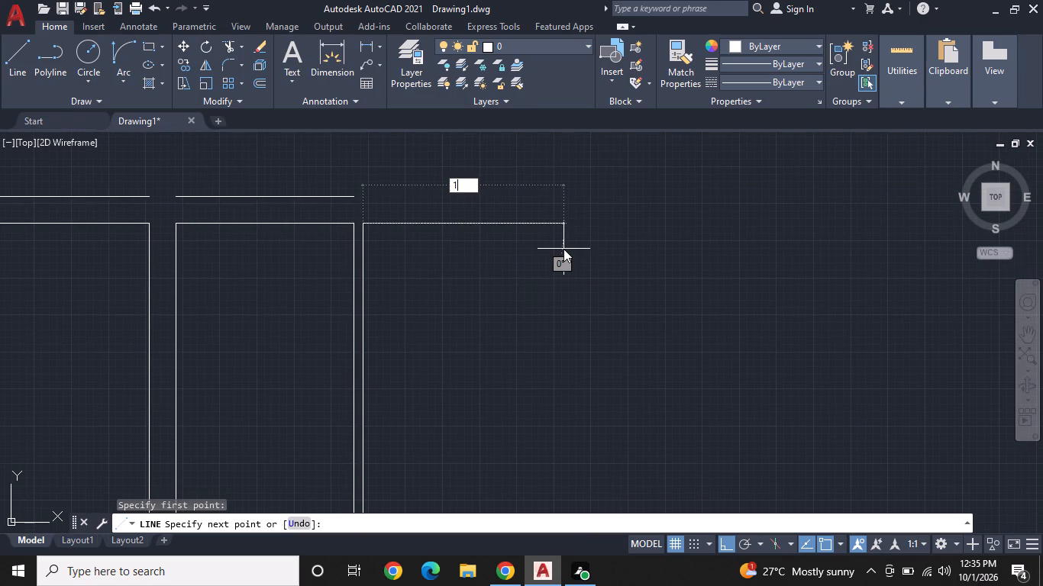
pyautogui.write("3'")
pyautogui.press('Return')
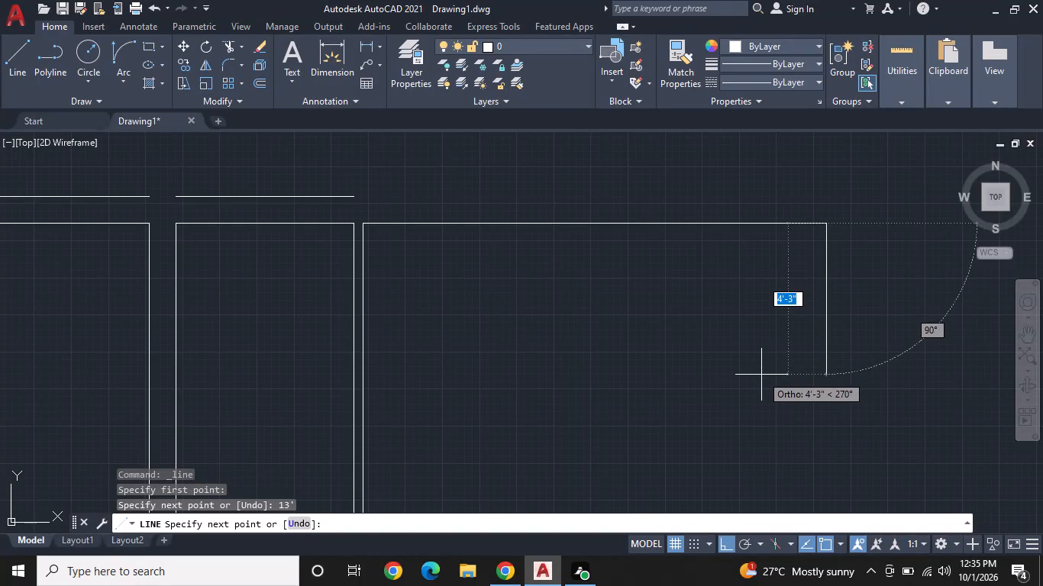
pyautogui.write("10'")
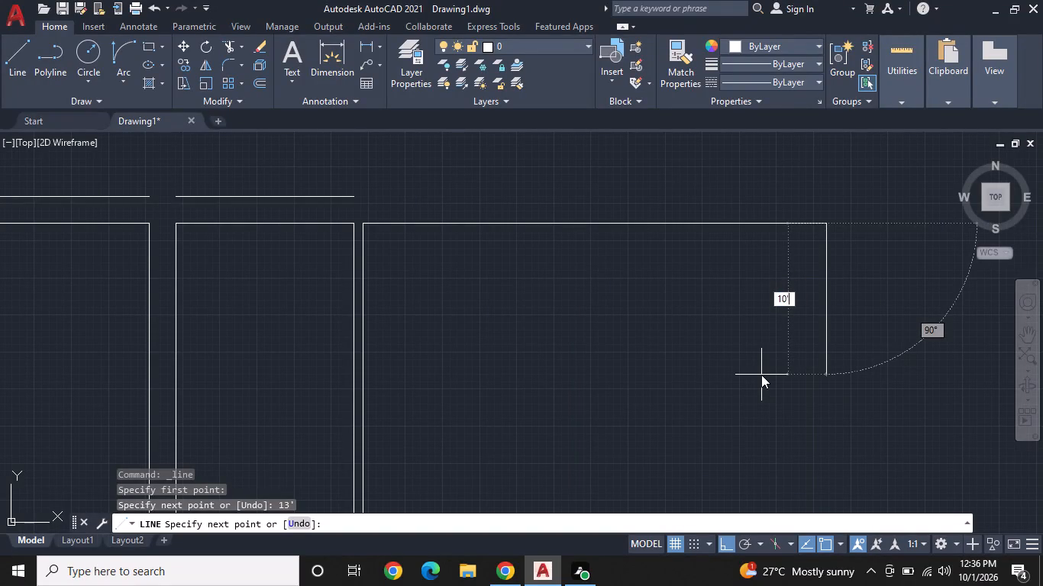
pyautogui.press('Return')
pyautogui.scroll(-1, 734, 347)
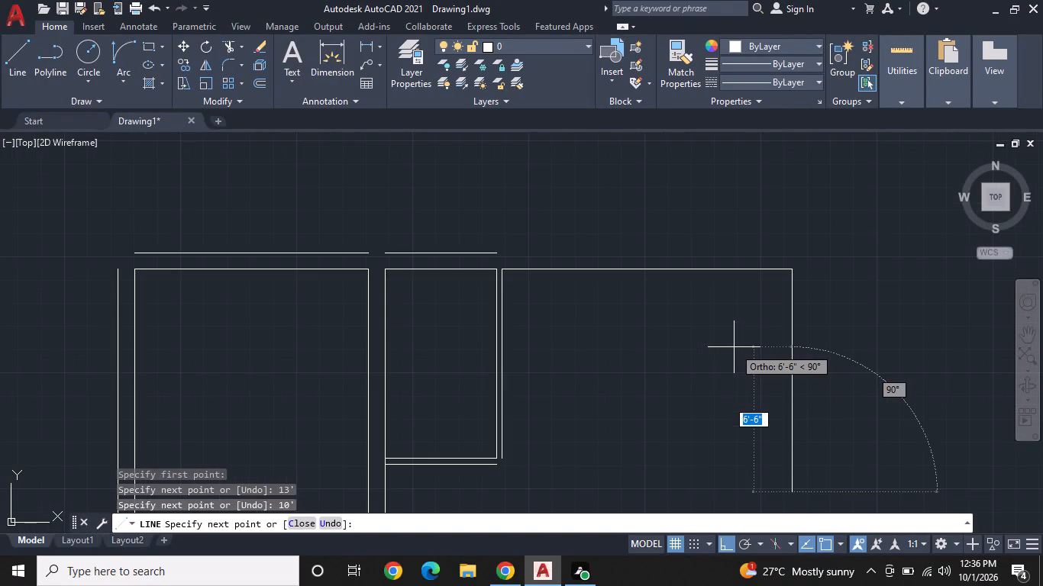
pyautogui.moveTo(734, 349); pyautogui.dragTo(641, 343, button='middle')
pyautogui.scroll(-1, 644, 324)
pyautogui.moveTo(643, 391); pyautogui.dragTo(638, 370, button='middle')
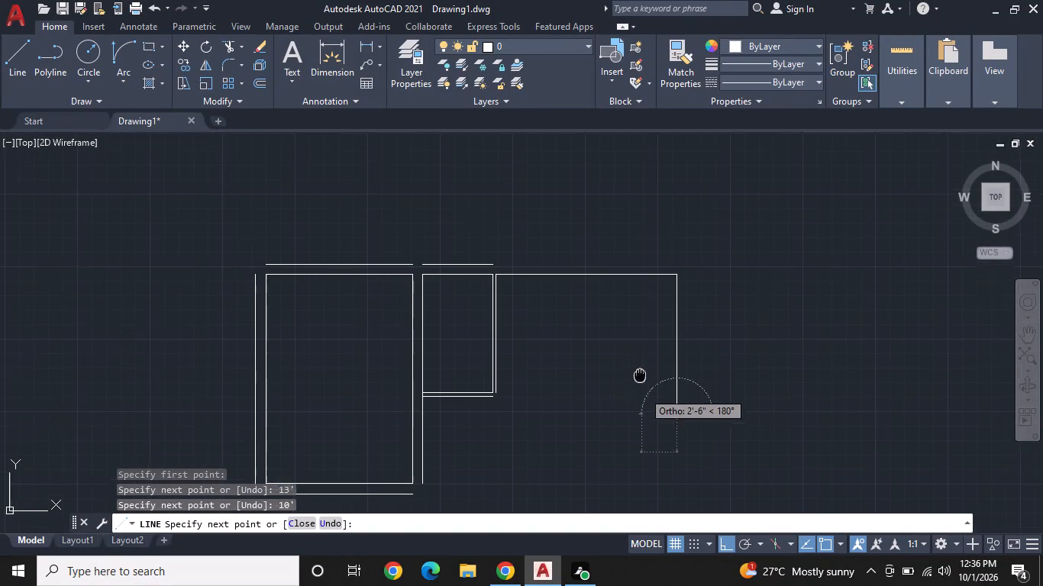
pyautogui.moveTo(638, 370); pyautogui.dragTo(635, 358, button='middle')
pyautogui.scroll(1, 635, 359)
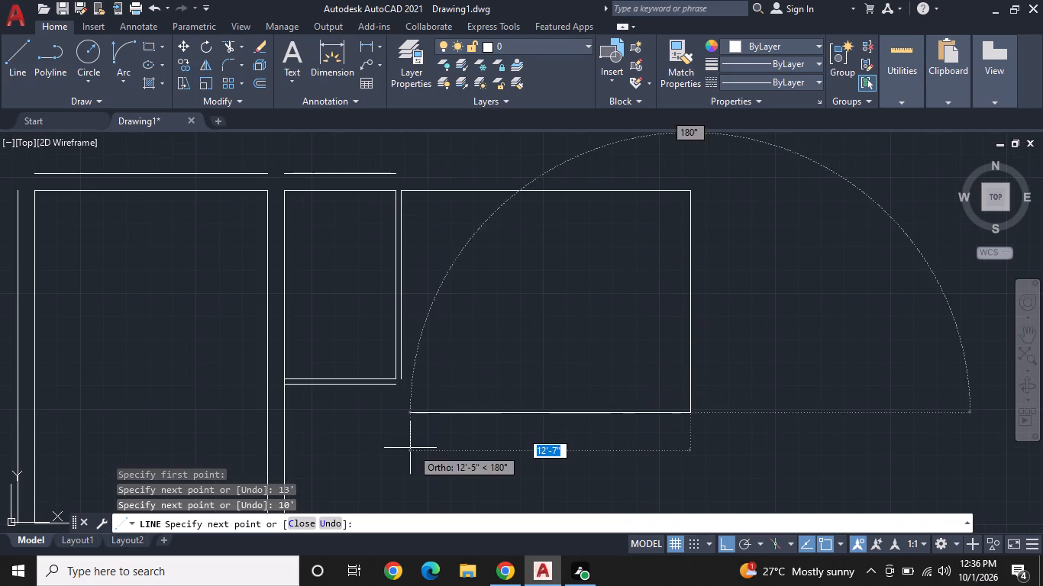
pyautogui.moveTo(406, 417); pyautogui.dragTo(447, 365, button='middle')
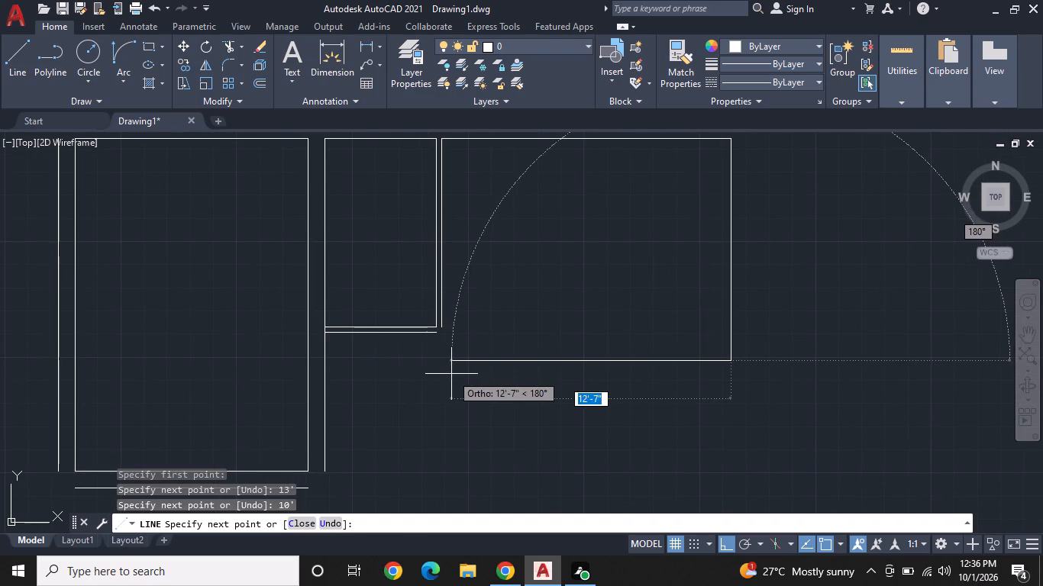
pyautogui.scroll(1, 447, 367)
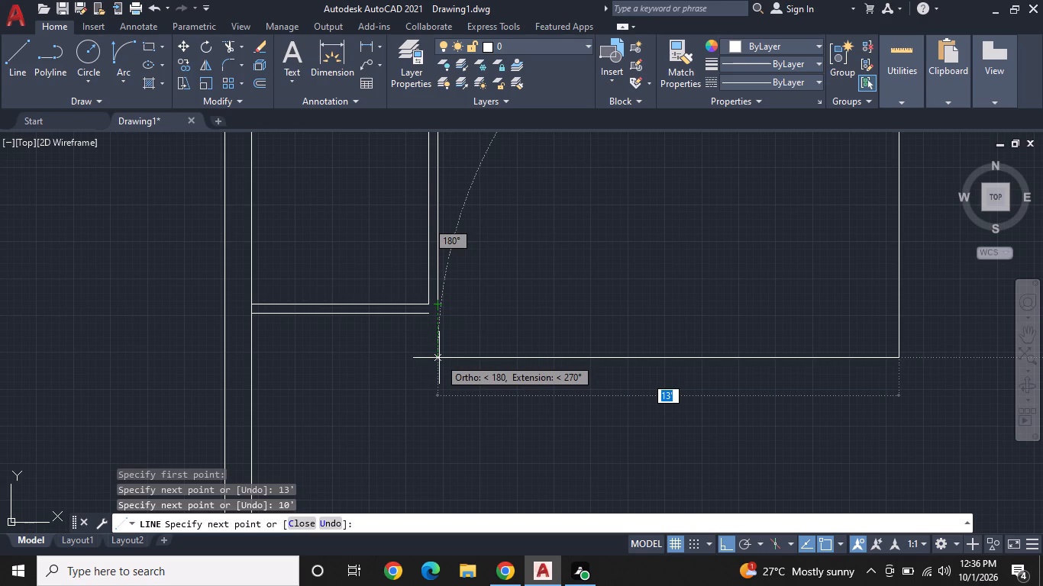
pyautogui.click(439, 358)
pyautogui.click(439, 304)
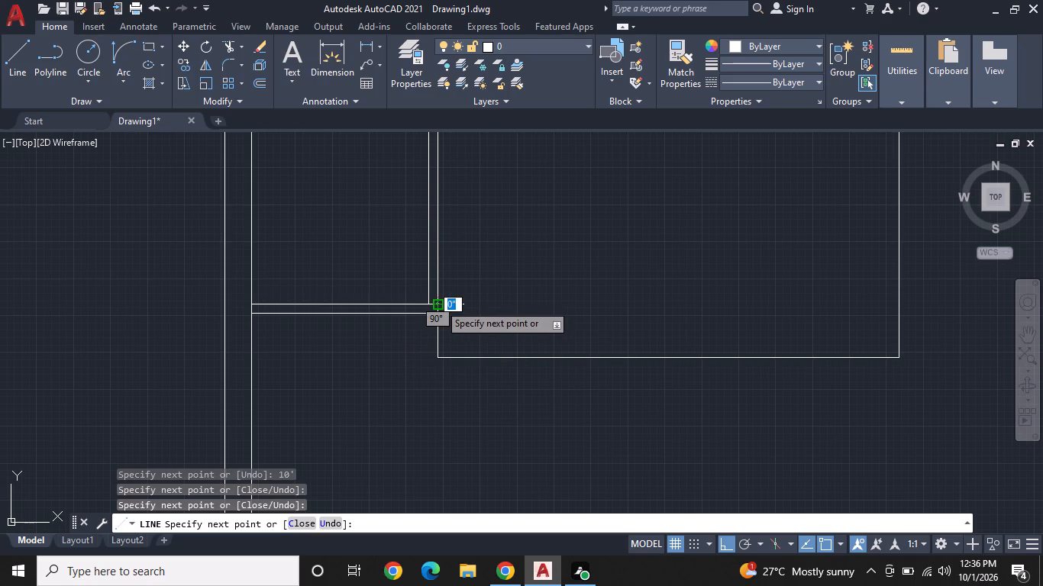
pyautogui.press('Escape')
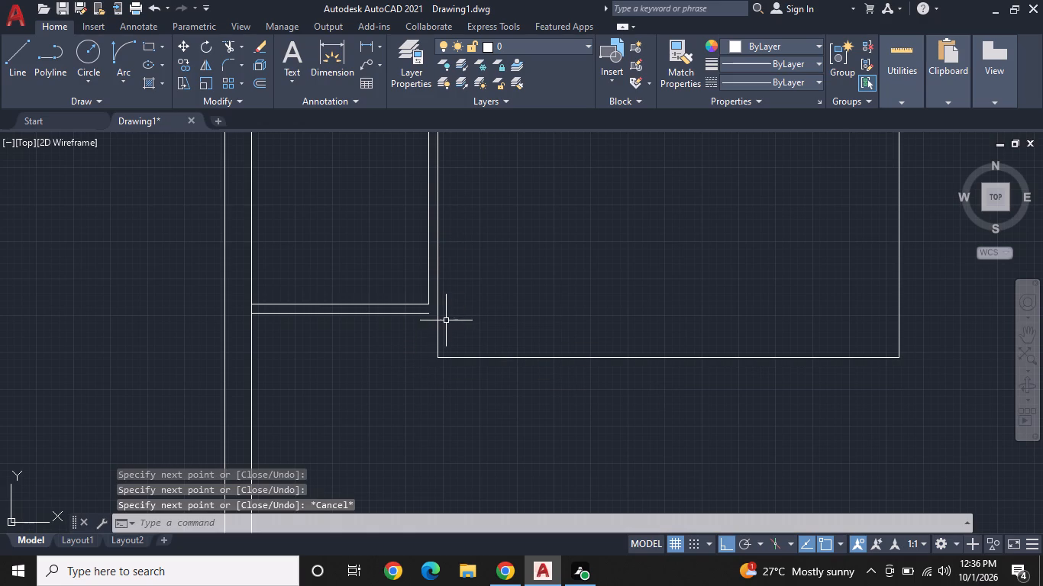
# Offset the 13' wide room's south side outward by 3".
pyautogui.scroll(1, 450, 317)
pyautogui.moveTo(454, 311); pyautogui.dragTo(460, 282, button='middle')
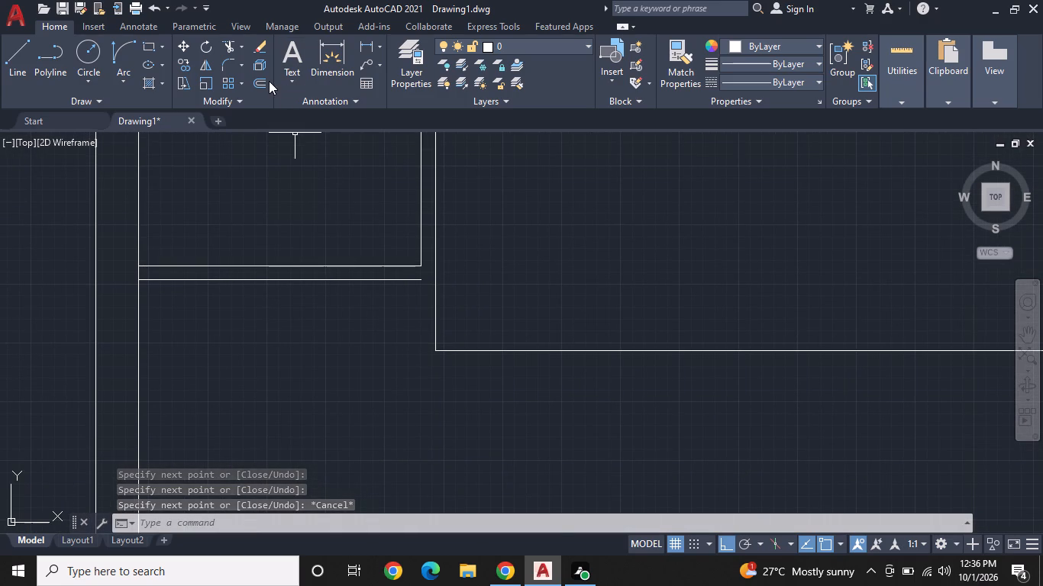
pyautogui.click(254, 81)
pyautogui.rightClick(466, 262)
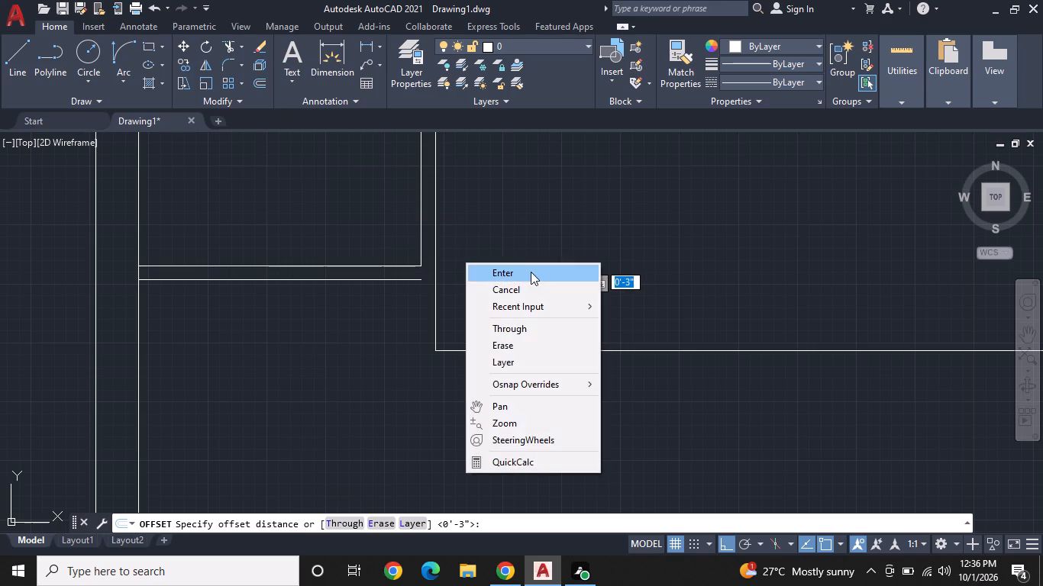
pyautogui.click(530, 272)
pyautogui.scroll(-1, 599, 324)
pyautogui.moveTo(599, 308); pyautogui.dragTo(582, 326, button='middle')
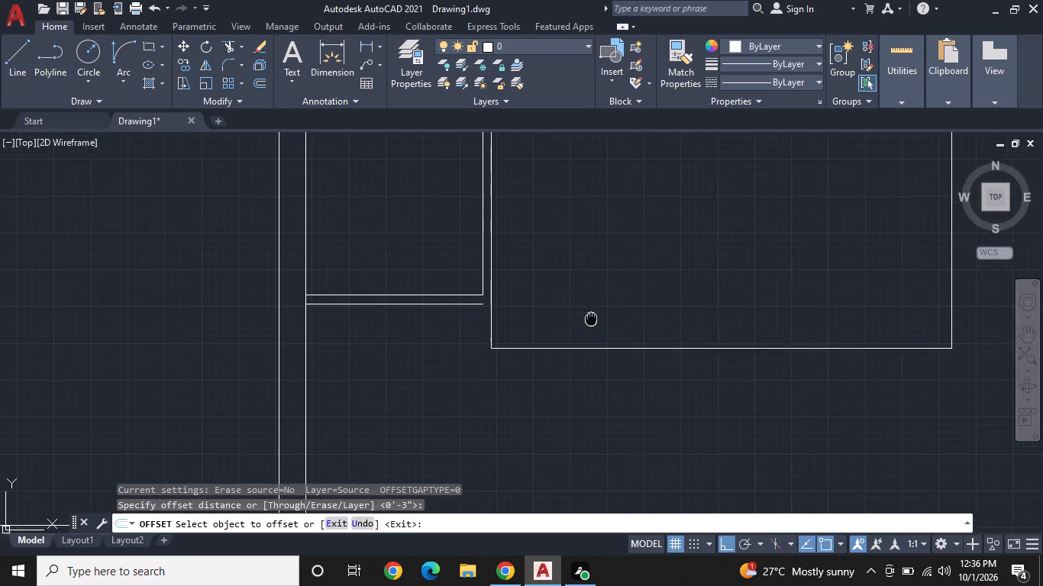
pyautogui.moveTo(582, 326); pyautogui.dragTo(474, 354, button='middle')
pyautogui.click(562, 386)
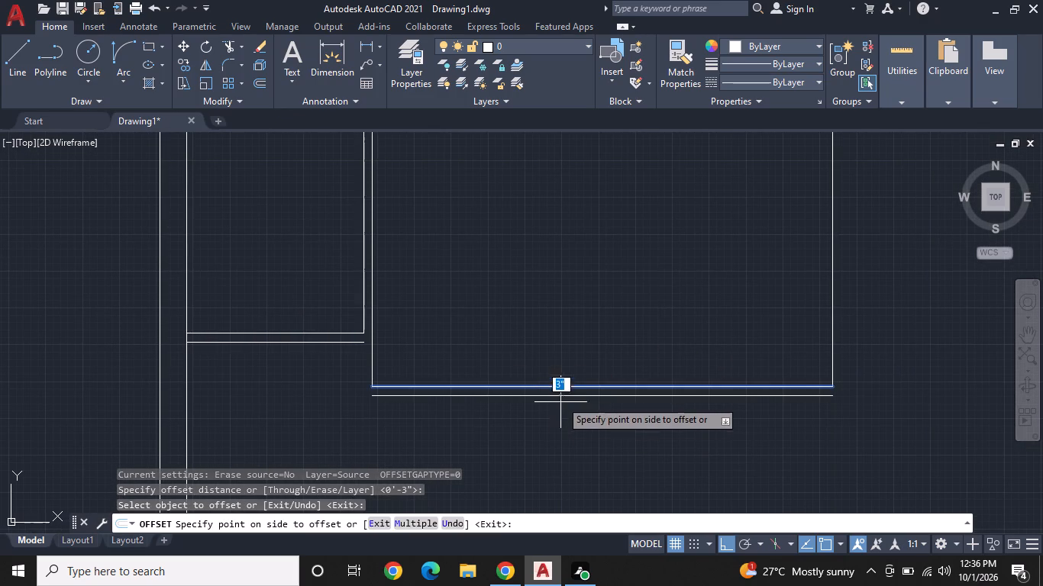
pyautogui.click(554, 424)
pyautogui.moveTo(611, 393); pyautogui.dragTo(718, 366, button='middle')
pyautogui.press('Escape')
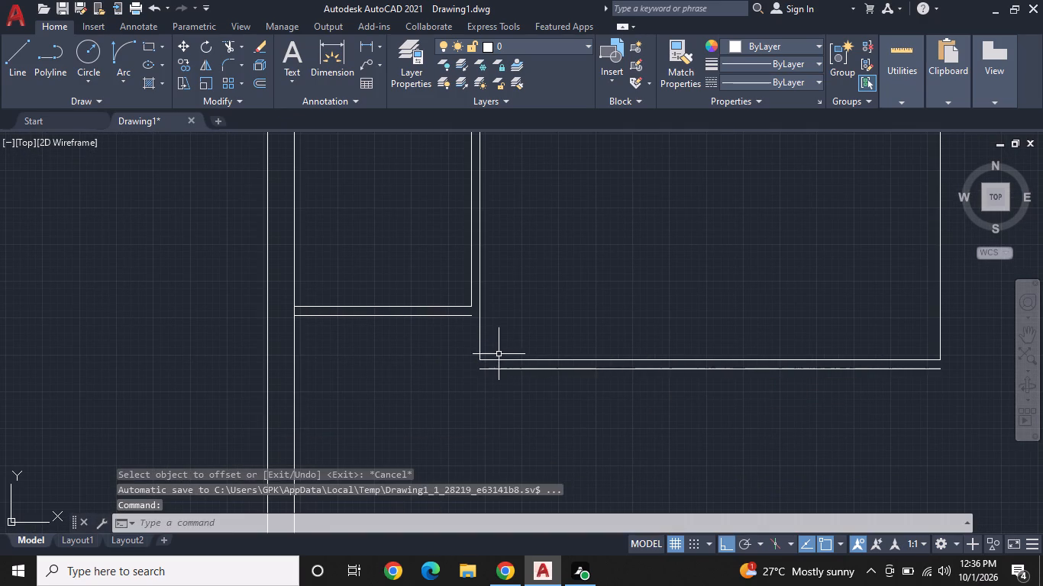
# Offset the exposed lower part of the 13' wide room's west side outward by 3".
pyautogui.press('space')
pyautogui.press('space')
pyautogui.click(479, 335)
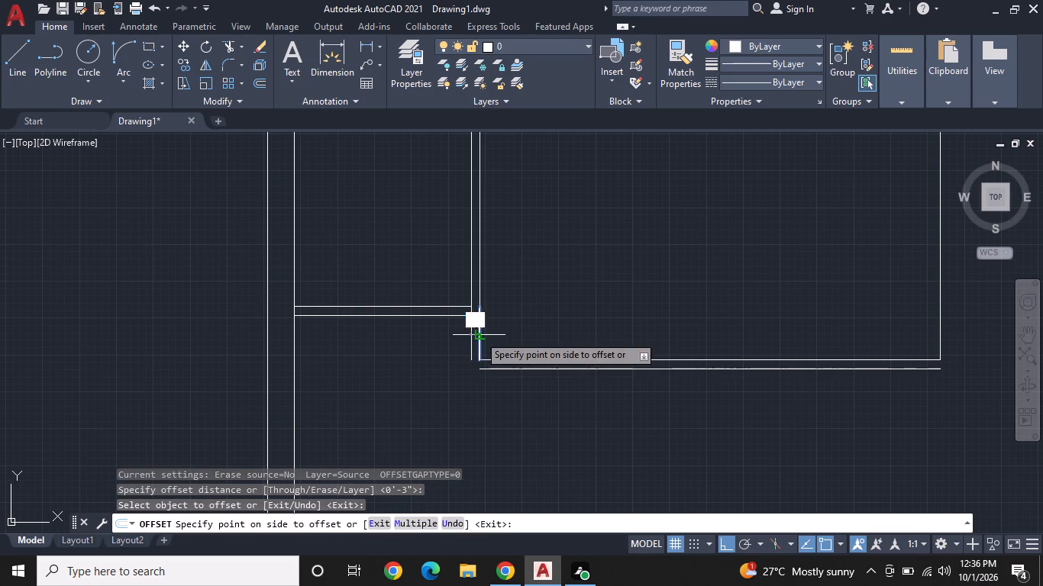
pyautogui.click(460, 341)
pyautogui.moveTo(535, 324); pyautogui.dragTo(546, 291, button='middle')
pyautogui.press('Escape')
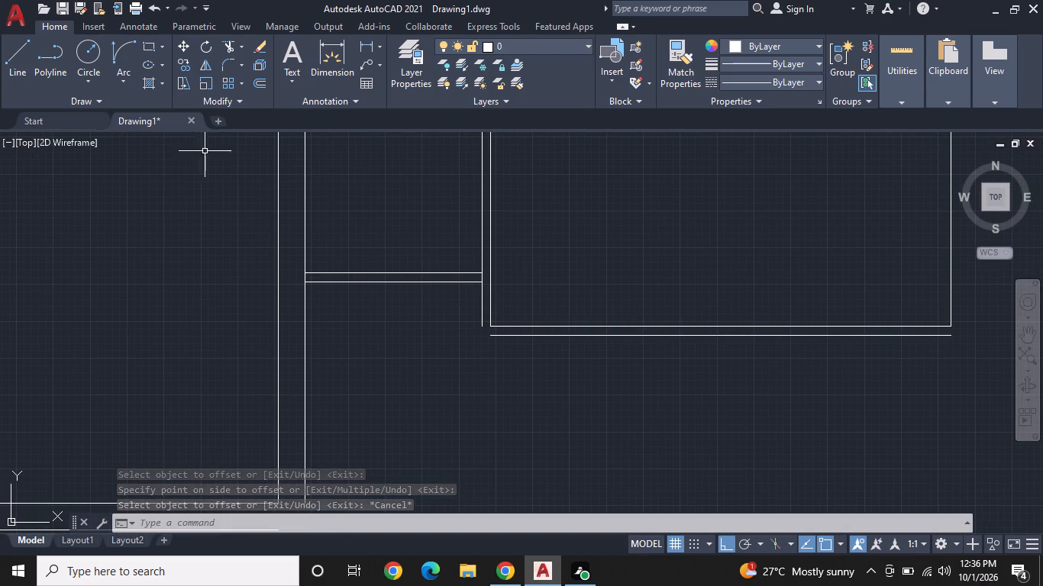
# Draw a line from the west end of the 13' wide room's outer south wall line west to the neighbouring 9" wall.
pyautogui.click(15, 47)
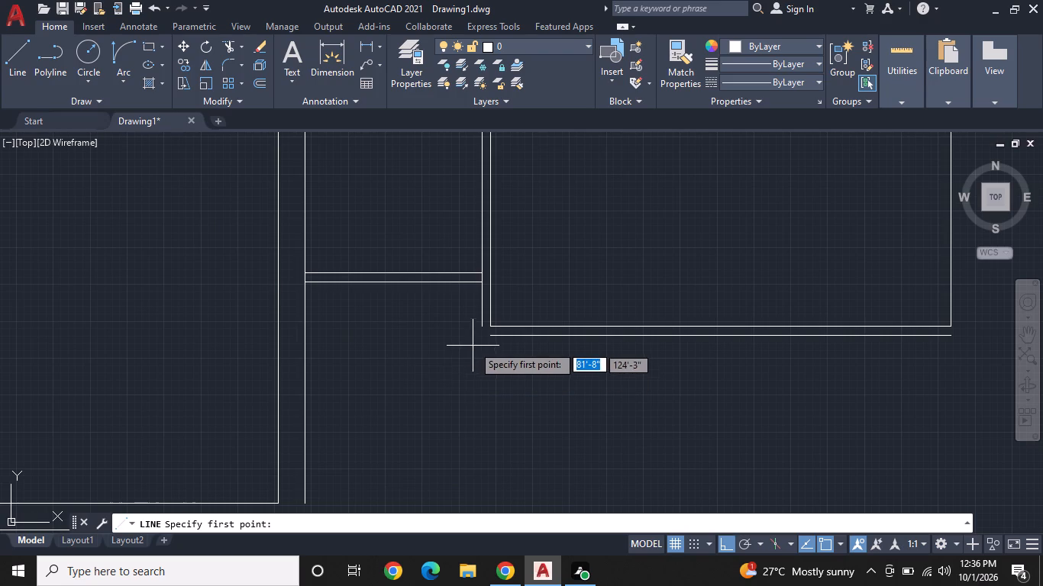
pyautogui.click(488, 337)
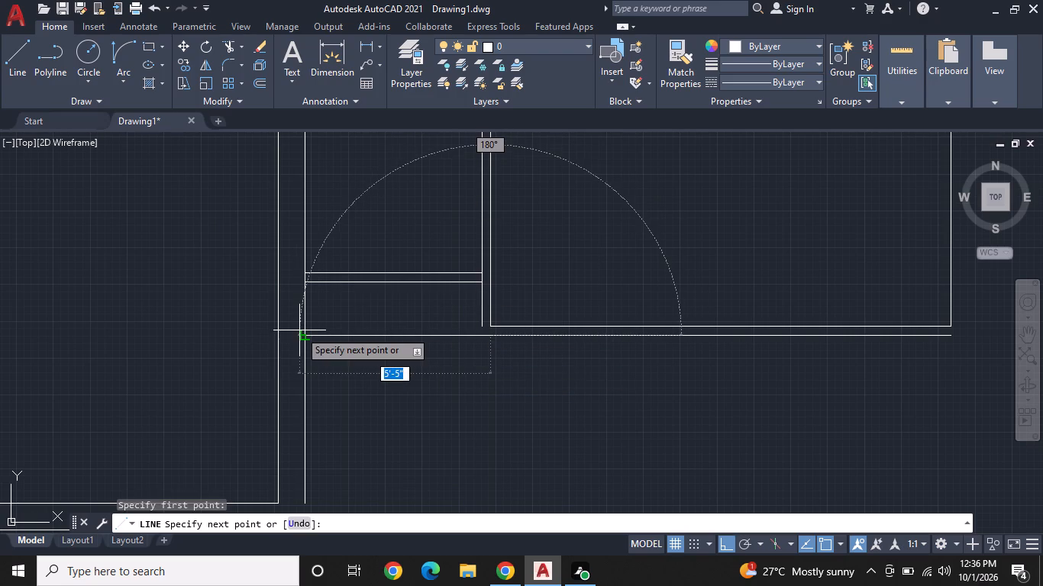
pyautogui.click(305, 331)
pyautogui.press('Escape')
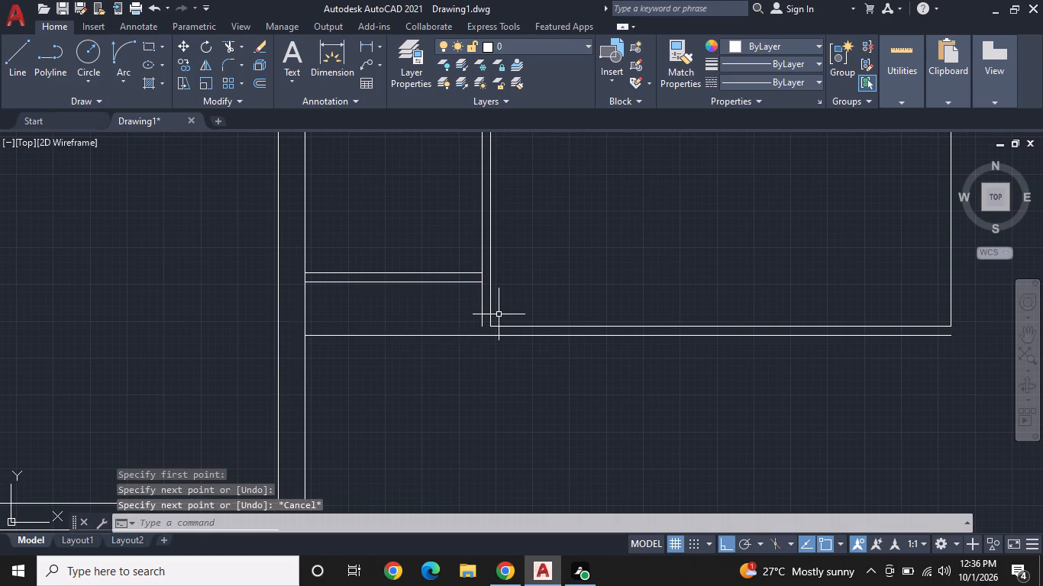
# Extend the 3" partition's west line south to the new outer south wall line.
pyautogui.write('EX')
pyautogui.press('space')
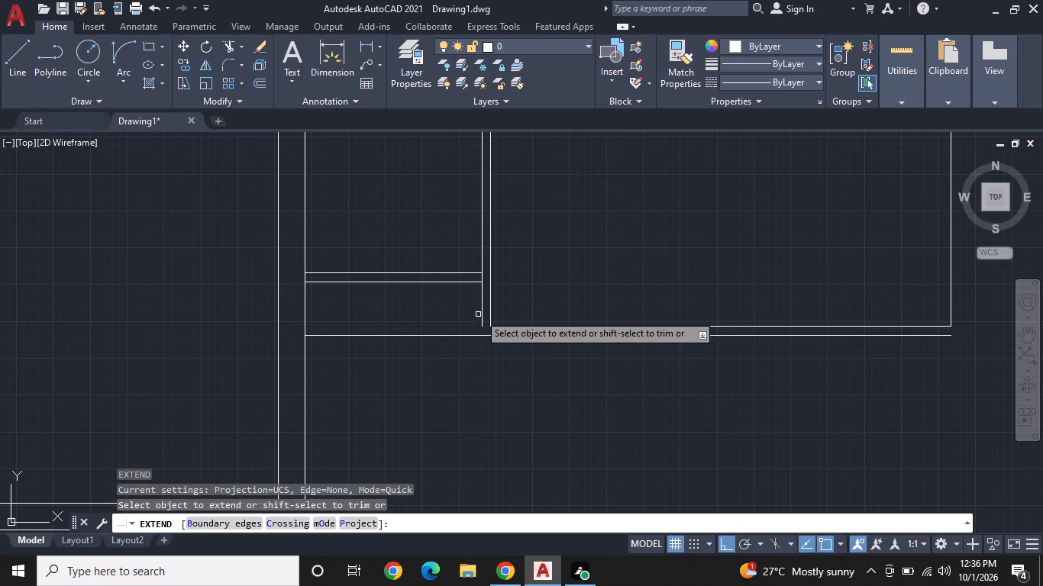
pyautogui.click(480, 311)
pyautogui.press('Escape')
# Offset the 13' wide room's north and east sides outward by 9".
pyautogui.moveTo(605, 298); pyautogui.dragTo(513, 343, button='middle')
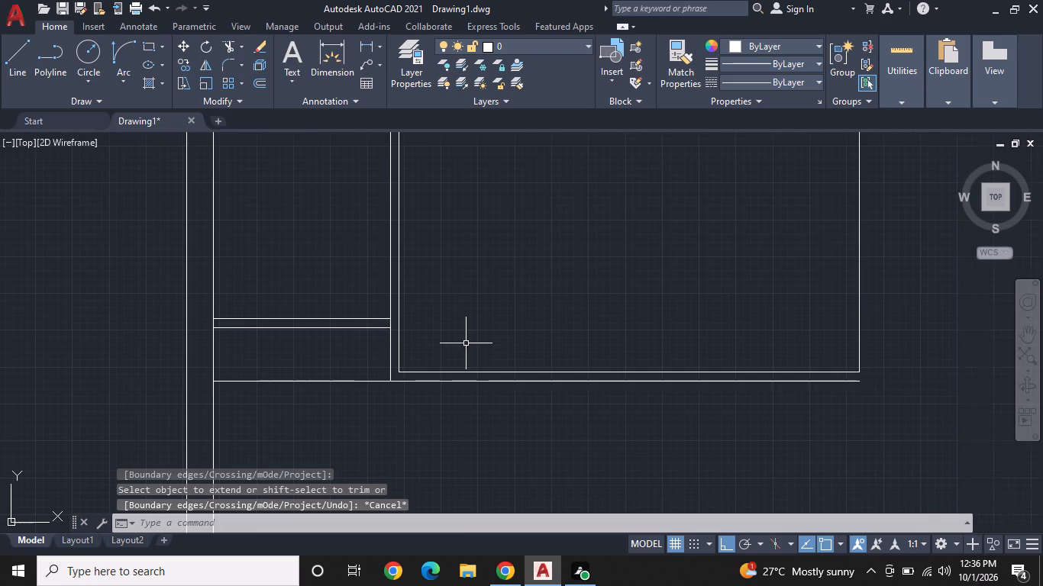
pyautogui.moveTo(687, 320); pyautogui.dragTo(392, 395, button='middle')
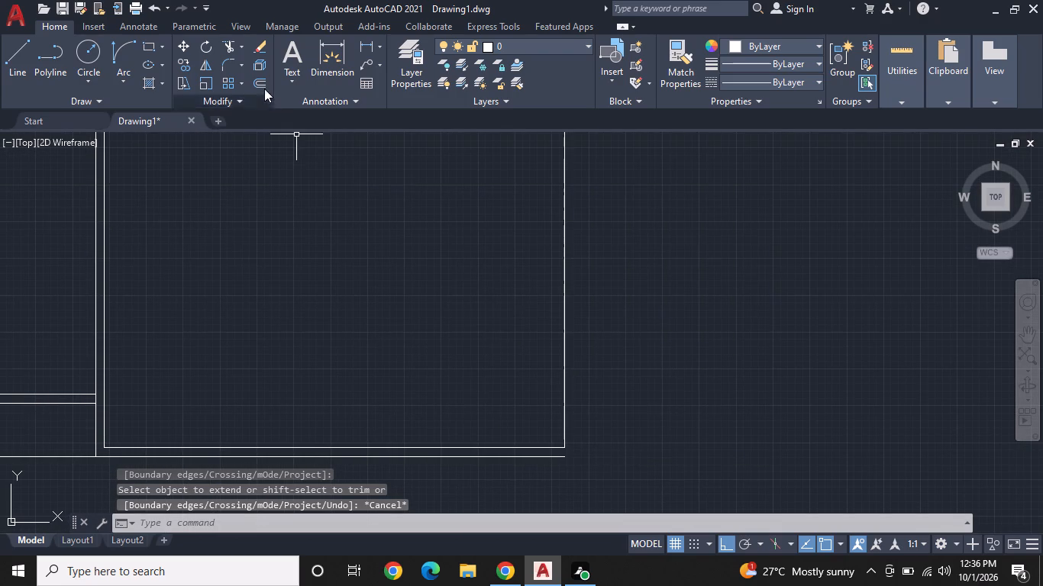
pyautogui.click(261, 85)
pyautogui.write('9"')
pyautogui.press('Return')
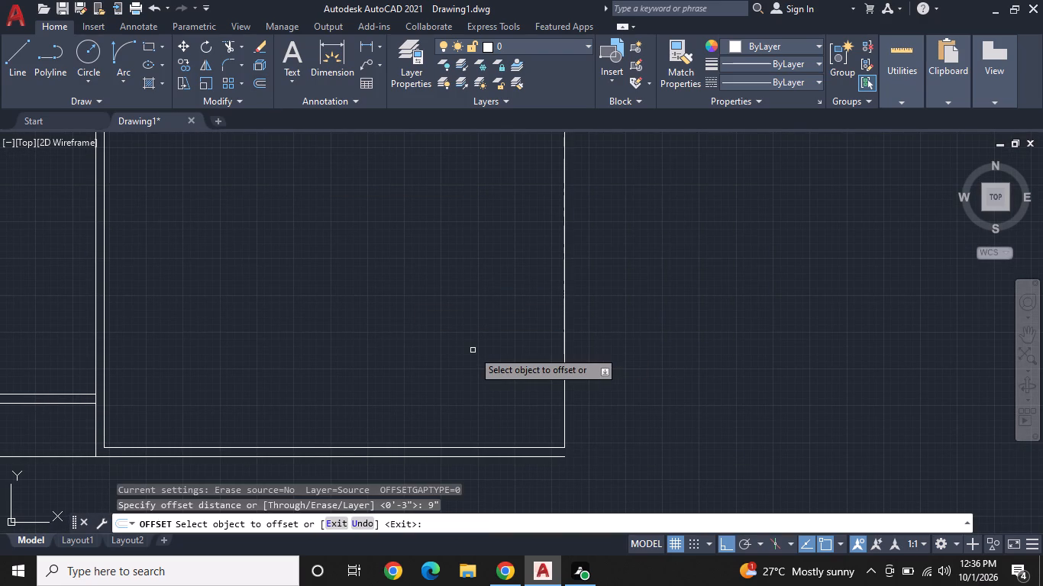
pyautogui.scroll(-2, 475, 351)
pyautogui.moveTo(473, 282); pyautogui.dragTo(379, 371, button='middle')
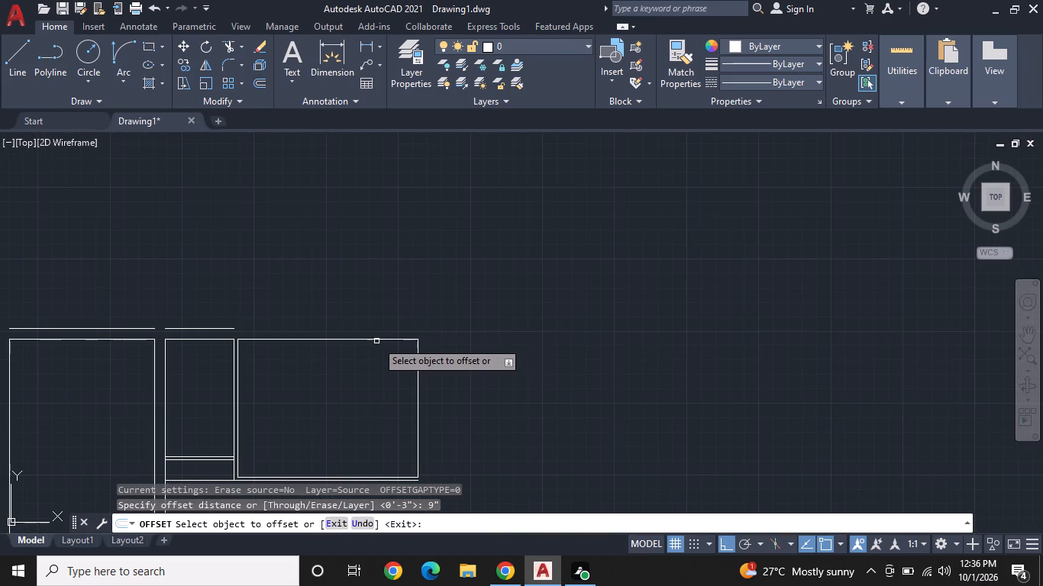
pyautogui.click(376, 341)
pyautogui.click(385, 311)
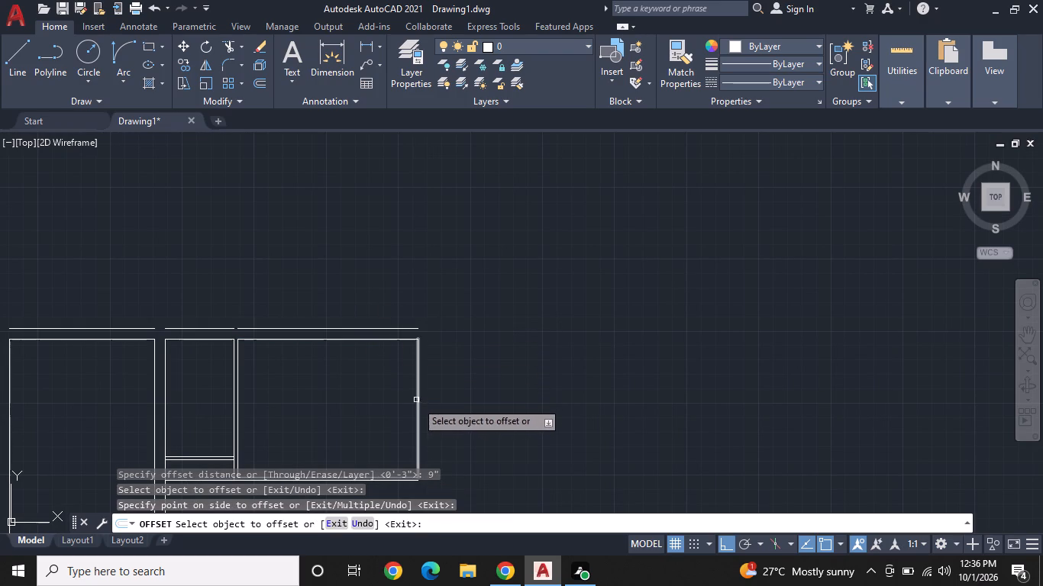
pyautogui.click(419, 405)
pyautogui.click(459, 411)
pyautogui.moveTo(466, 402); pyautogui.dragTo(470, 390, button='middle')
pyautogui.moveTo(472, 380); pyautogui.dragTo(472, 378, button='middle')
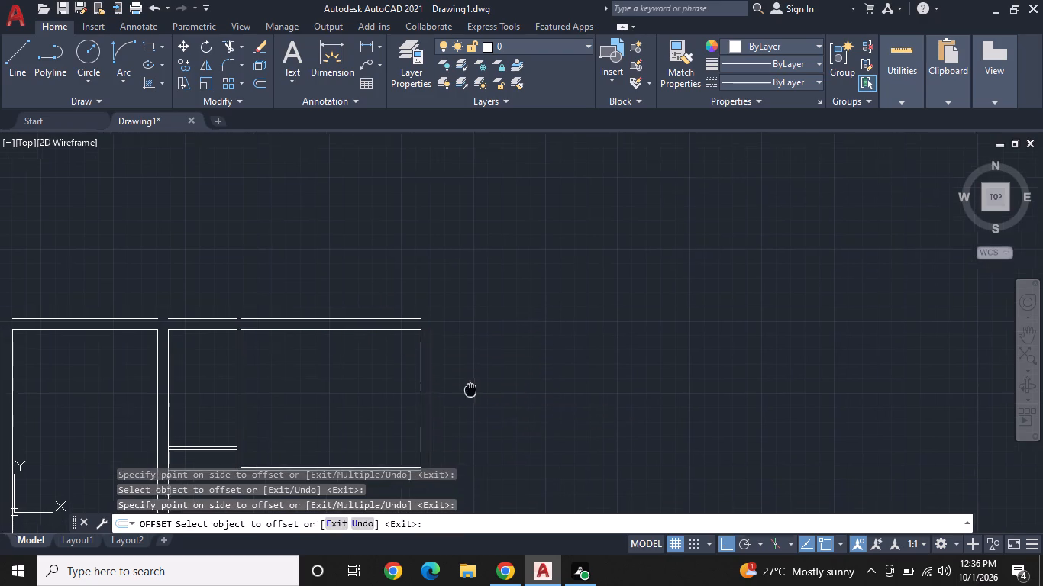
pyautogui.moveTo(472, 378); pyautogui.dragTo(486, 346, button='middle')
pyautogui.scroll(1, 498, 328)
pyautogui.moveTo(486, 332); pyautogui.dragTo(551, 245, button='middle')
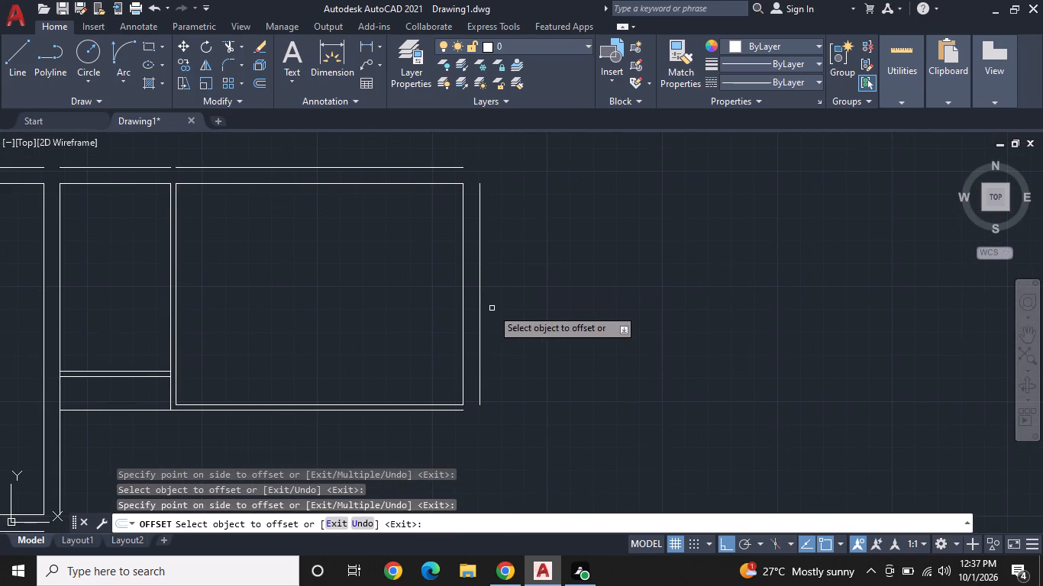
pyautogui.moveTo(496, 308); pyautogui.dragTo(545, 304, button='middle')
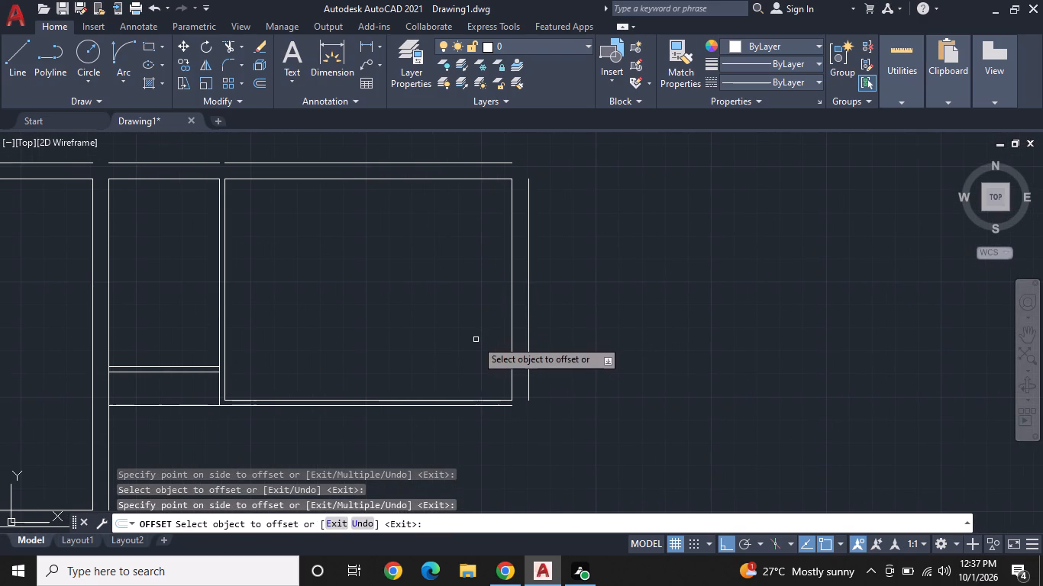
pyautogui.moveTo(476, 331); pyautogui.dragTo(476, 250, button='middle')
pyautogui.scroll(1, 463, 341)
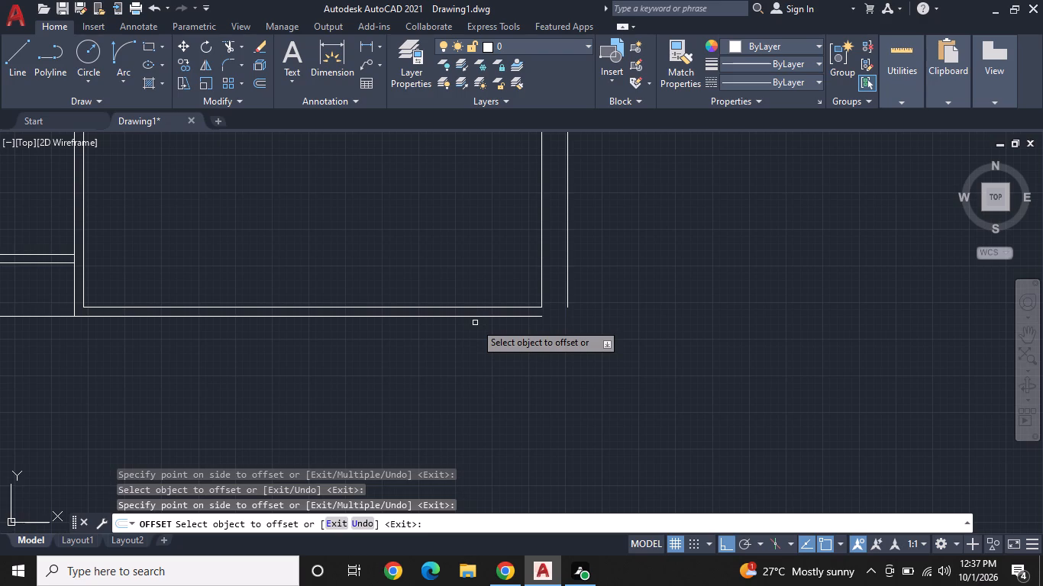
pyautogui.press('Escape')
# Draw a short line across the 13' wide room's 3" south wall, about a third of the way from its west end.
pyautogui.moveTo(447, 333); pyautogui.dragTo(560, 336, button='middle')
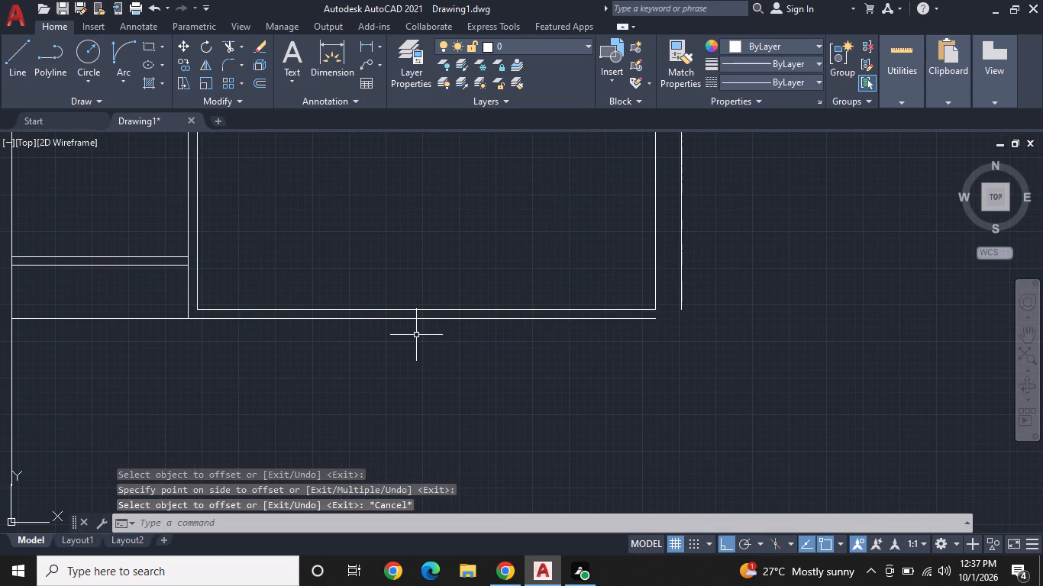
pyautogui.write('L')
pyautogui.press('space')
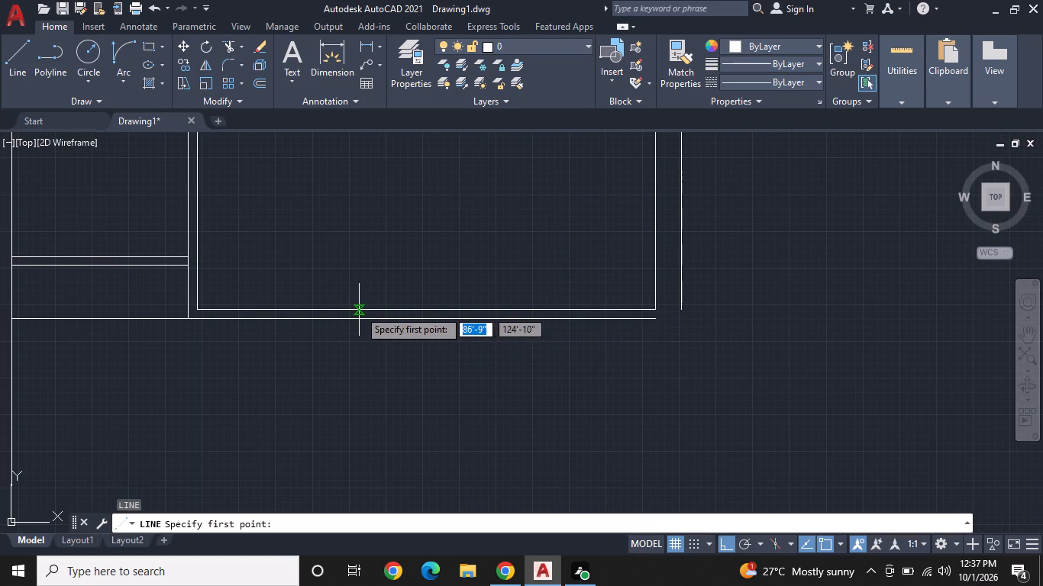
pyautogui.click(359, 310)
pyautogui.click(361, 323)
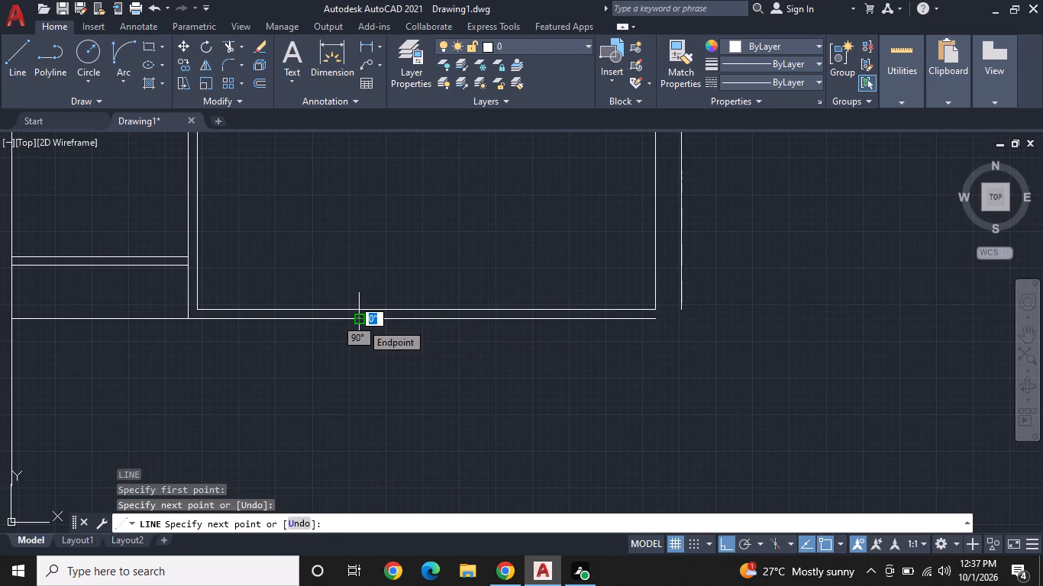
pyautogui.press('space')
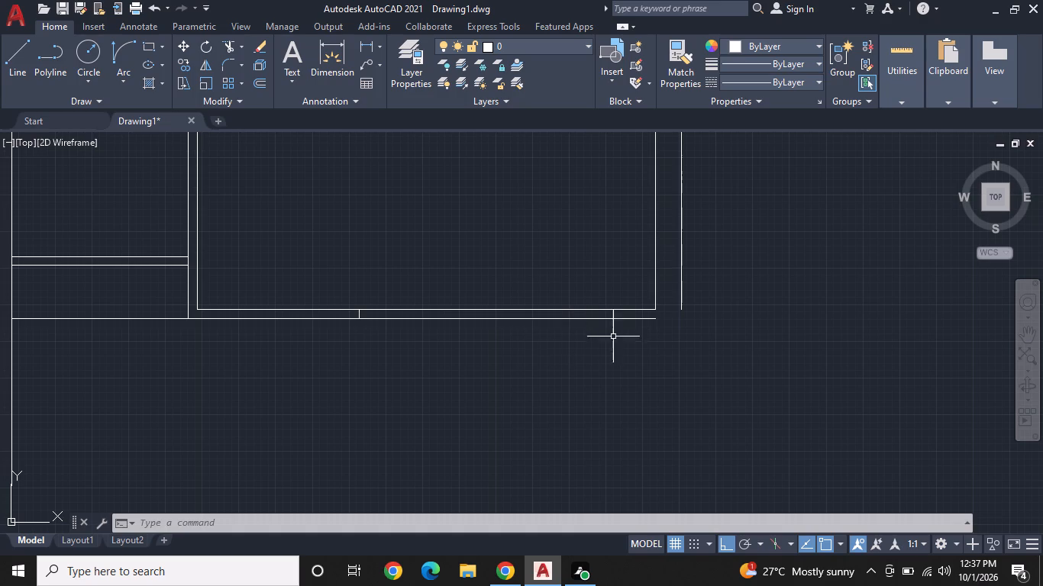
# Draw a room outline 15'3" south and 10'10" east from the west end of the western room's outer south wall line, closing it back at that line's east end.
pyautogui.moveTo(632, 349); pyautogui.dragTo(522, 349, button='middle')
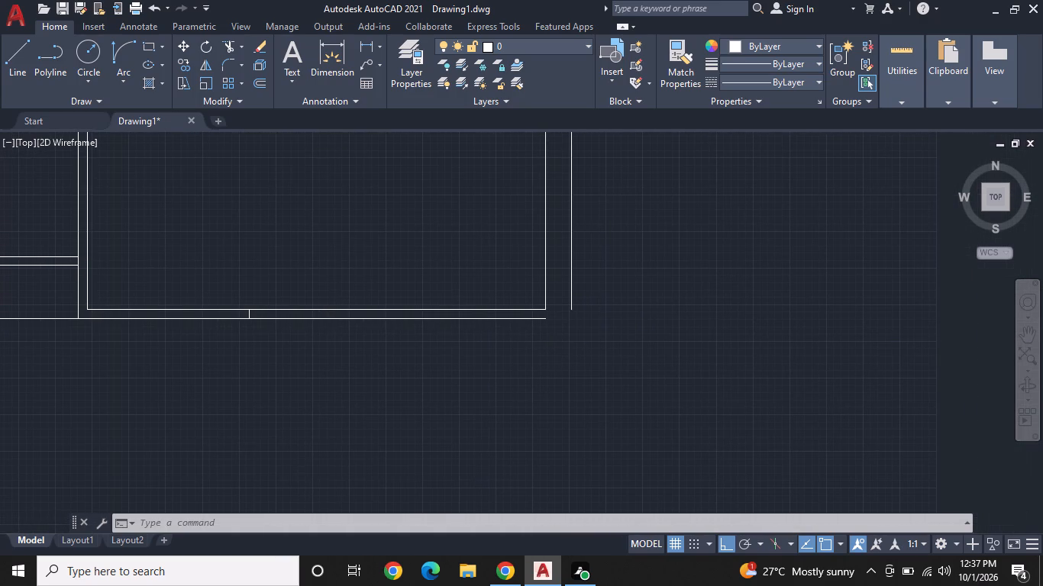
pyautogui.moveTo(418, 388); pyautogui.dragTo(606, 363, button='middle')
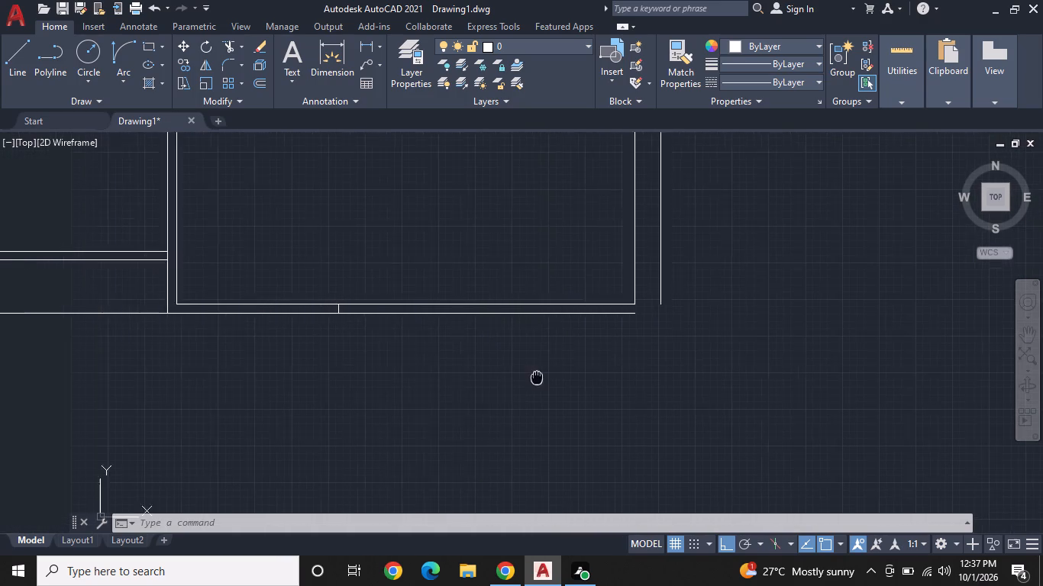
pyautogui.moveTo(606, 363); pyautogui.dragTo(728, 346, button='middle')
pyautogui.scroll(-1, 470, 378)
pyautogui.moveTo(389, 384); pyautogui.dragTo(685, 207, button='middle')
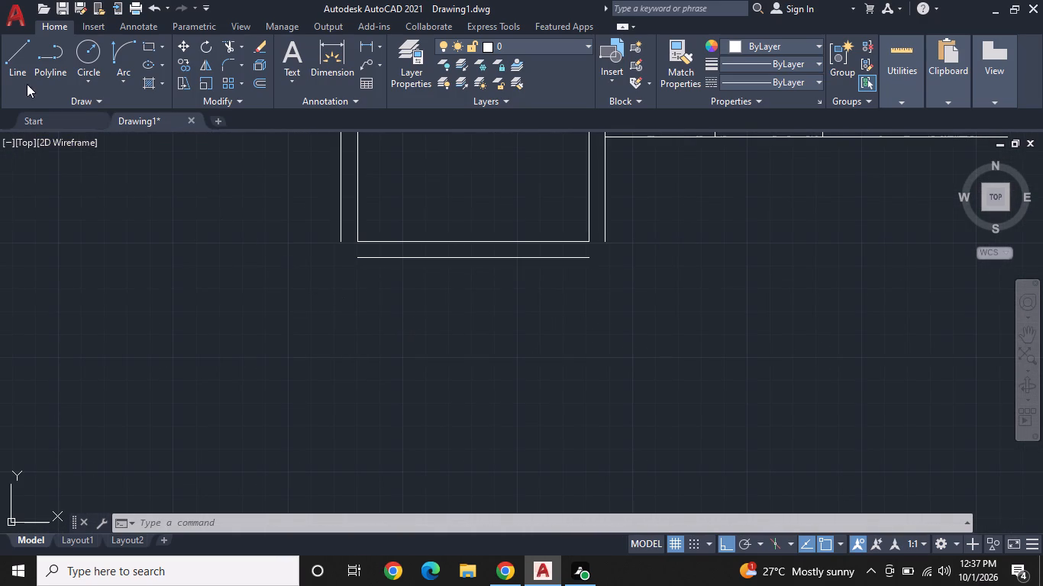
pyautogui.click(15, 59)
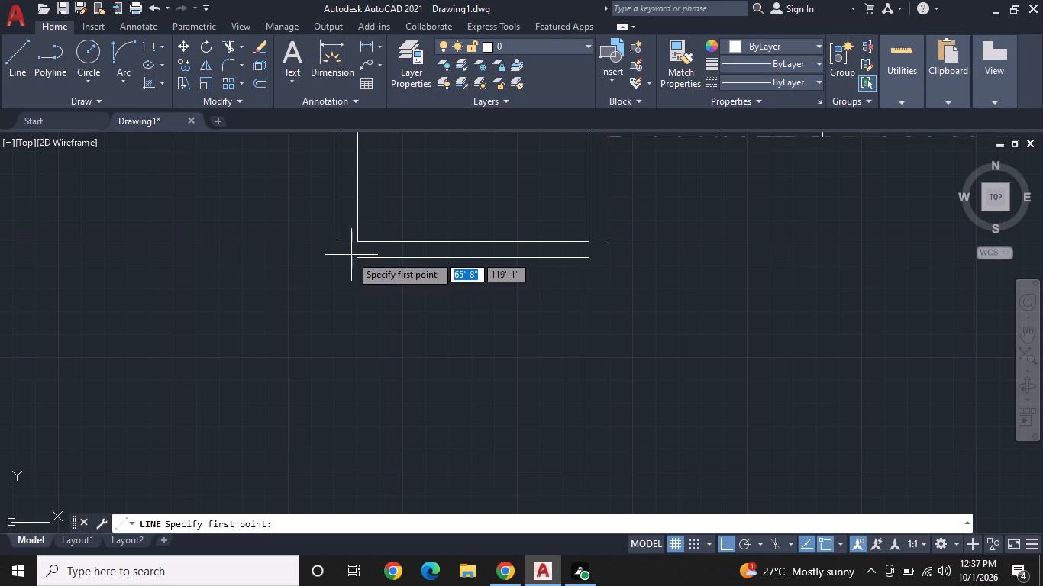
pyautogui.click(350, 255)
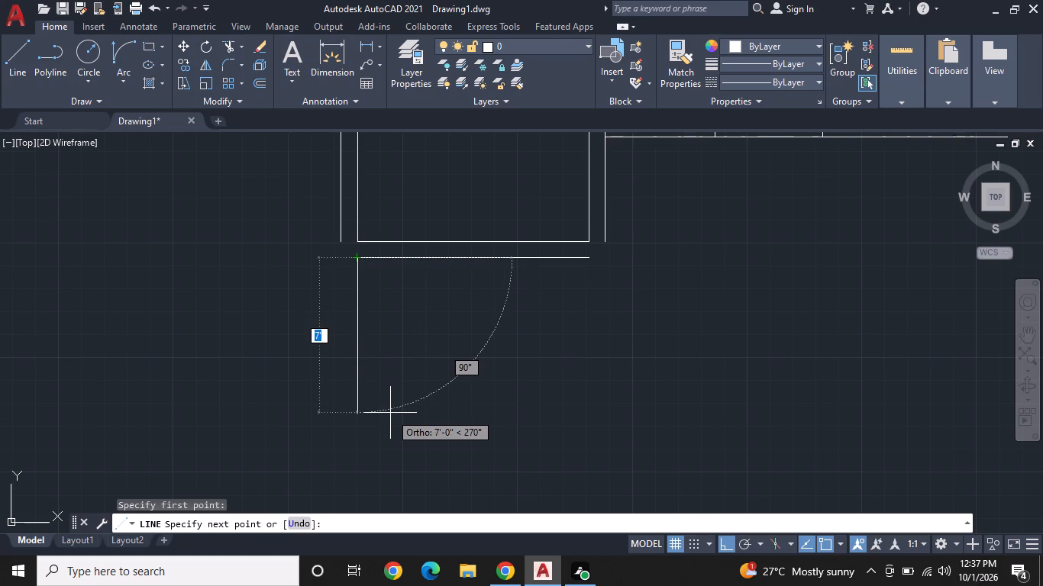
pyautogui.write('10')
pyautogui.press('BackSpace')
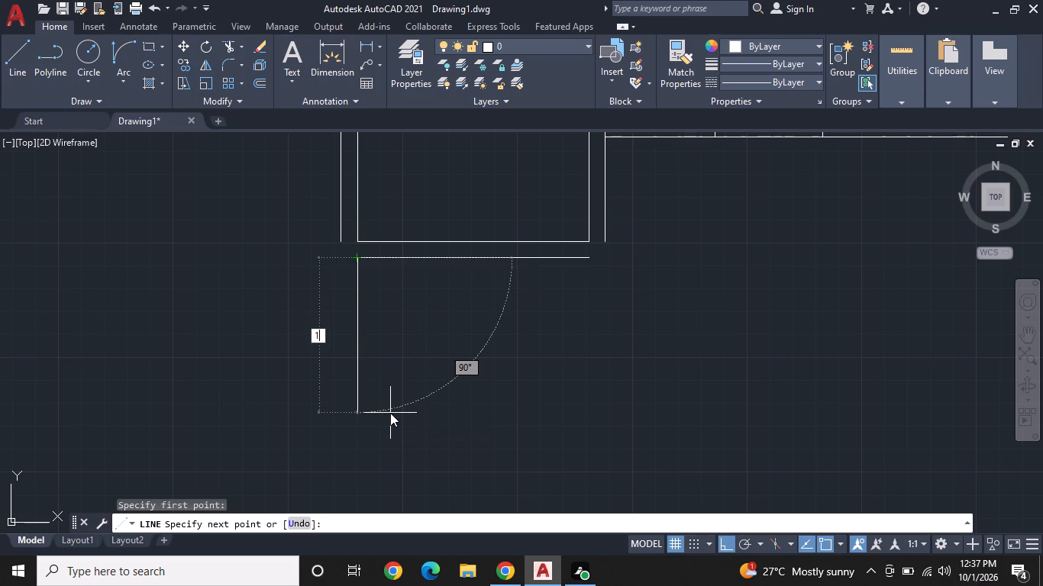
pyautogui.press('BackSpace')
pyautogui.write('15\'3"')
pyautogui.press('Return')
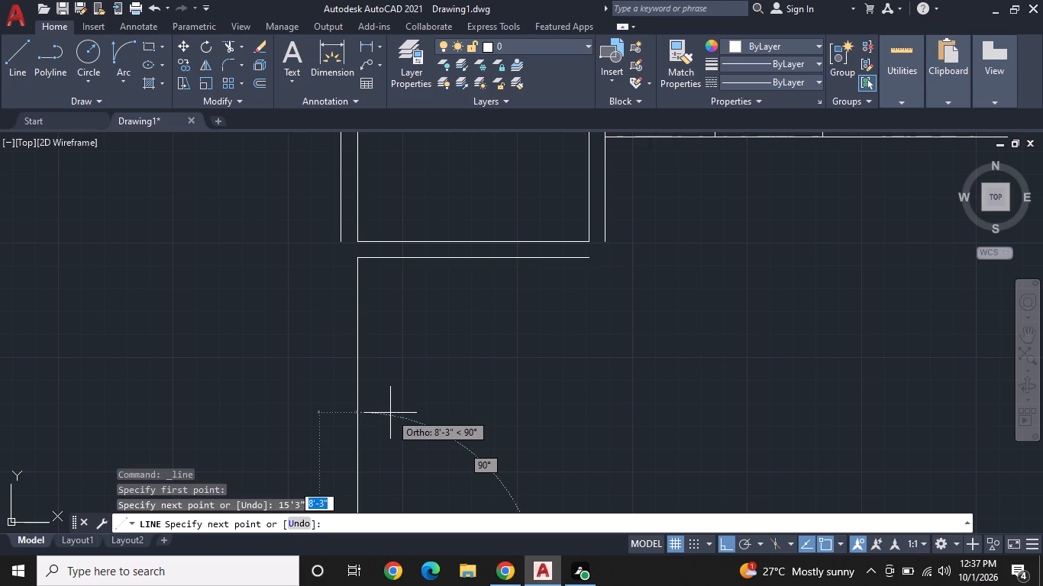
pyautogui.moveTo(382, 326); pyautogui.dragTo(381, 275, button='middle')
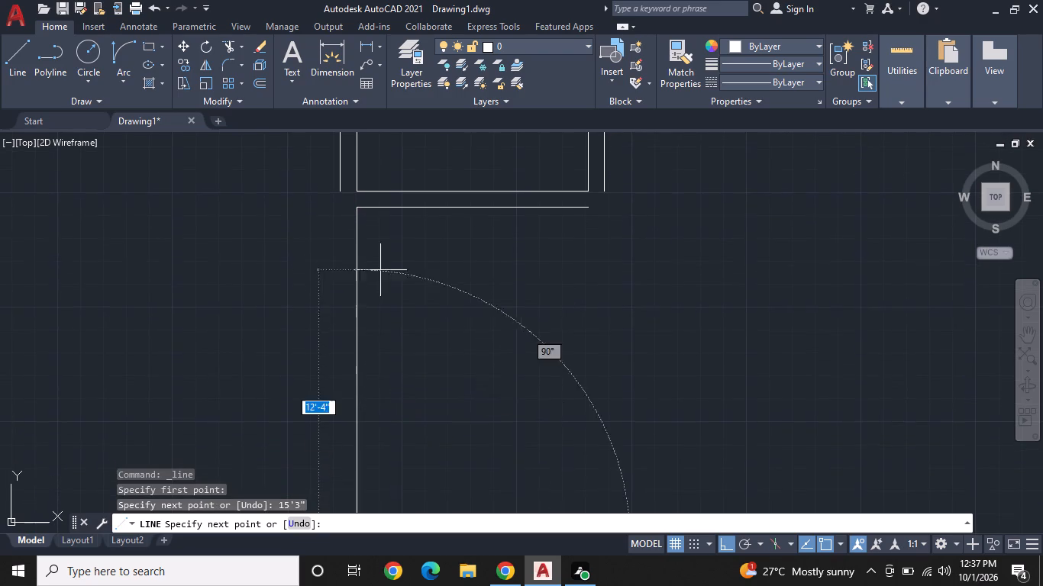
pyautogui.scroll(-1, 386, 301)
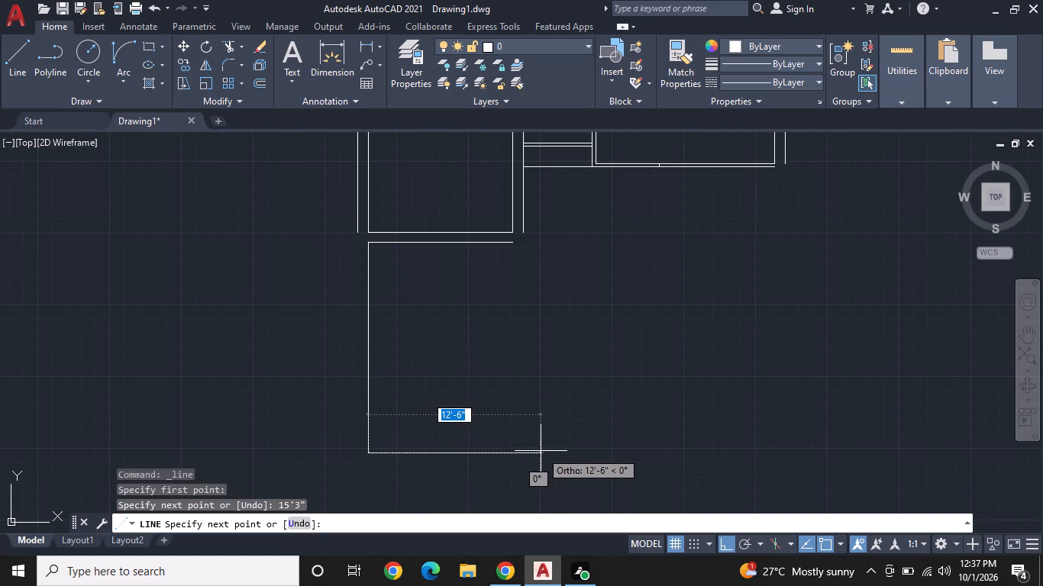
pyautogui.write('10\'10"')
pyautogui.press('Return')
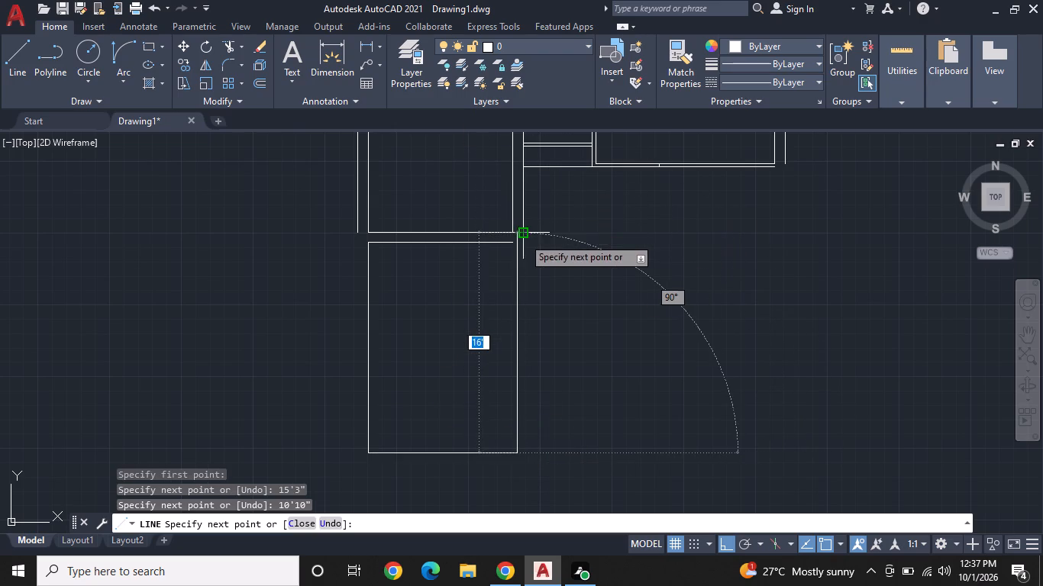
pyautogui.scroll(1, 502, 265)
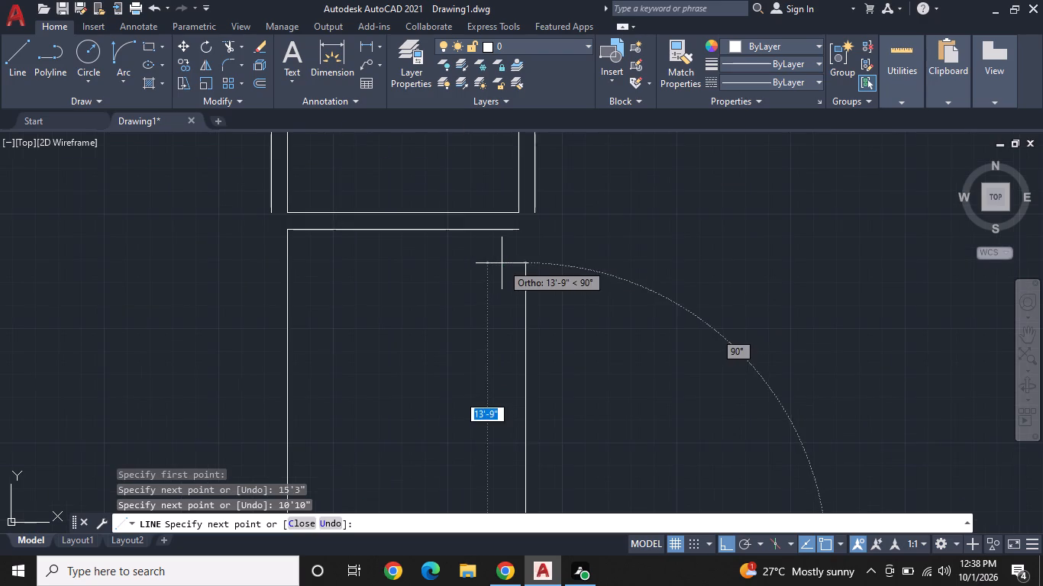
pyautogui.moveTo(506, 265); pyautogui.dragTo(521, 343, button='middle')
pyautogui.scroll(1, 521, 343)
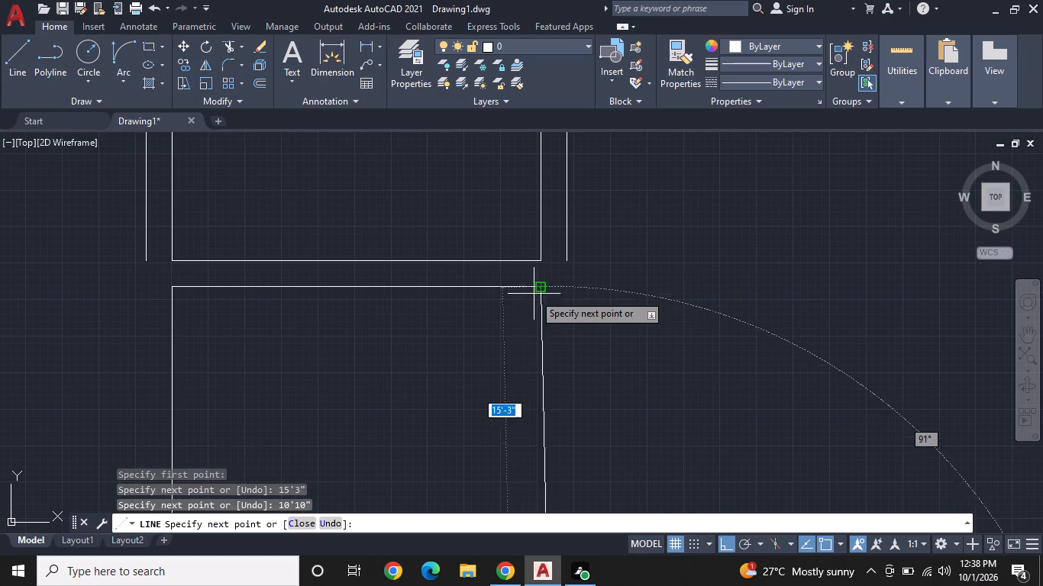
pyautogui.click(554, 286)
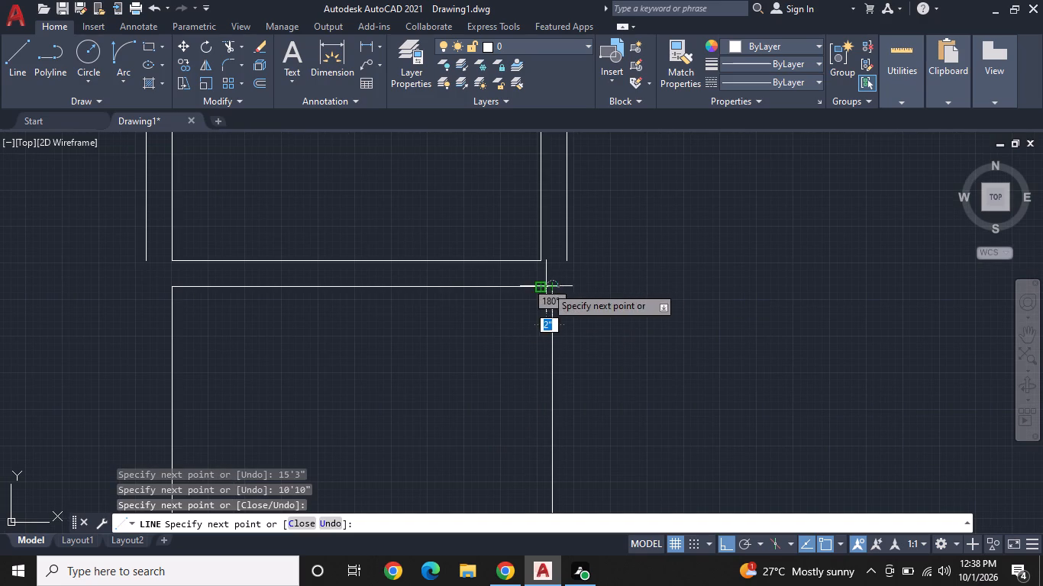
pyautogui.click(546, 286)
pyautogui.press('Escape')
# Offset the west and south sides of the 15'3" by 10'10" room outward by 9".
pyautogui.scroll(-1, 558, 301)
pyautogui.moveTo(576, 324); pyautogui.dragTo(500, 272, button='middle')
pyautogui.scroll(-1, 500, 271)
pyautogui.click(261, 80)
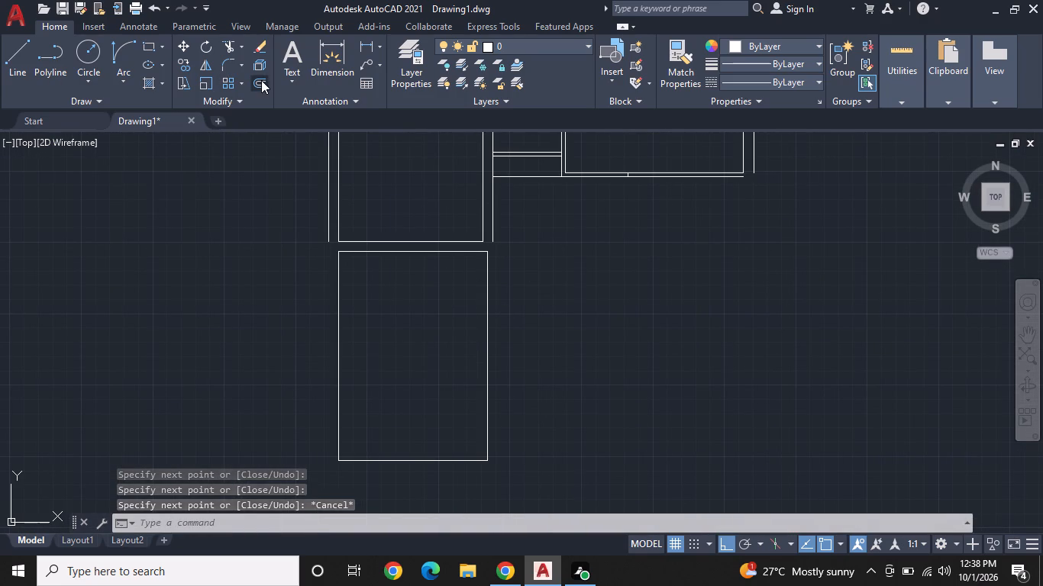
pyautogui.rightClick(389, 288)
pyautogui.click(426, 293)
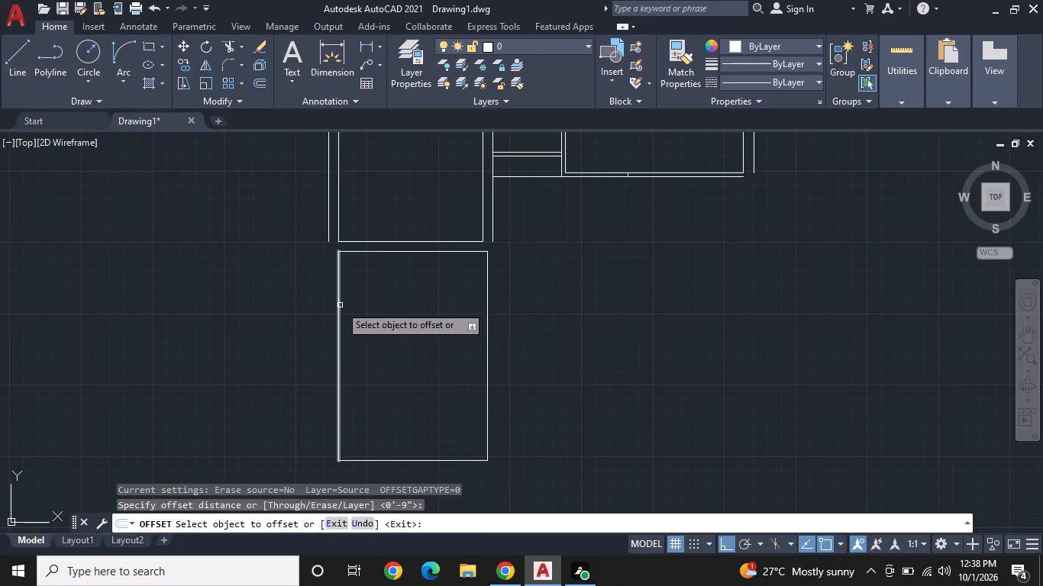
pyautogui.click(340, 305)
pyautogui.click(295, 316)
pyautogui.moveTo(418, 308); pyautogui.dragTo(396, 222, button='middle')
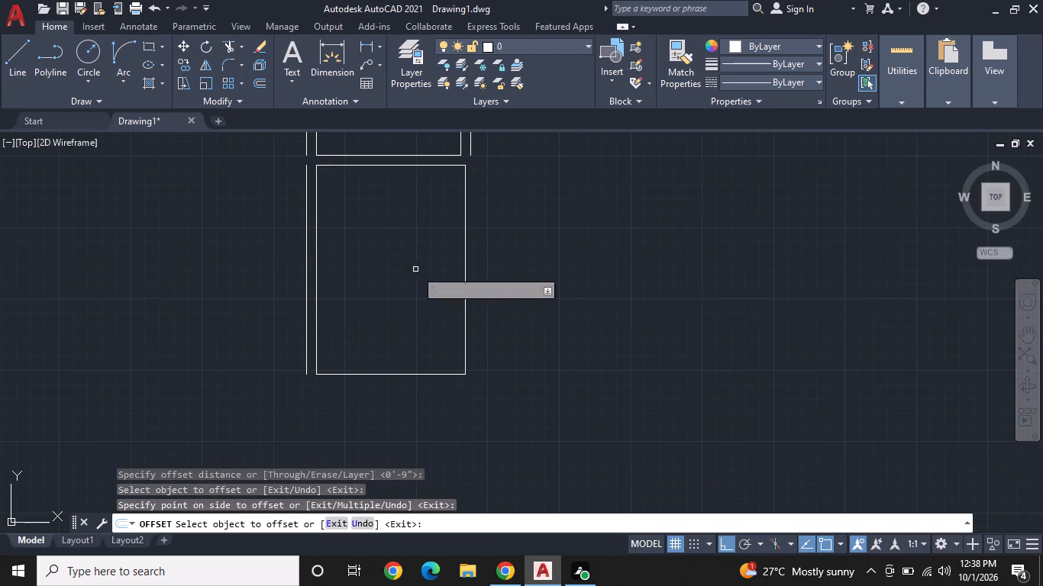
pyautogui.moveTo(408, 374); pyautogui.dragTo(409, 382)
pyautogui.doubleClick(412, 411)
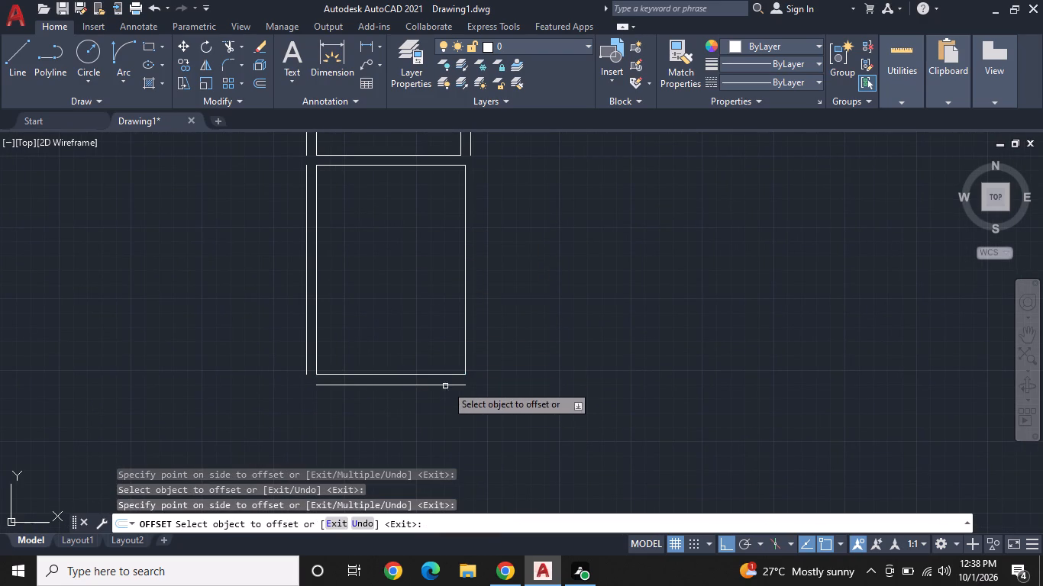
# Offset the 15'3" by 10'10" room's east side outward by 3".
pyautogui.click(465, 341)
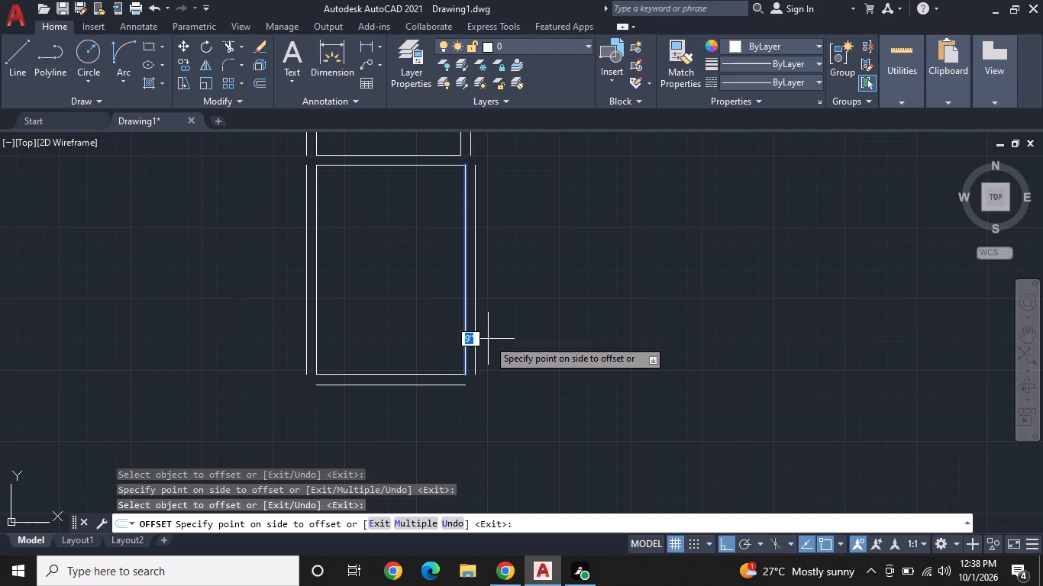
pyautogui.write('3"')
pyautogui.press('Return')
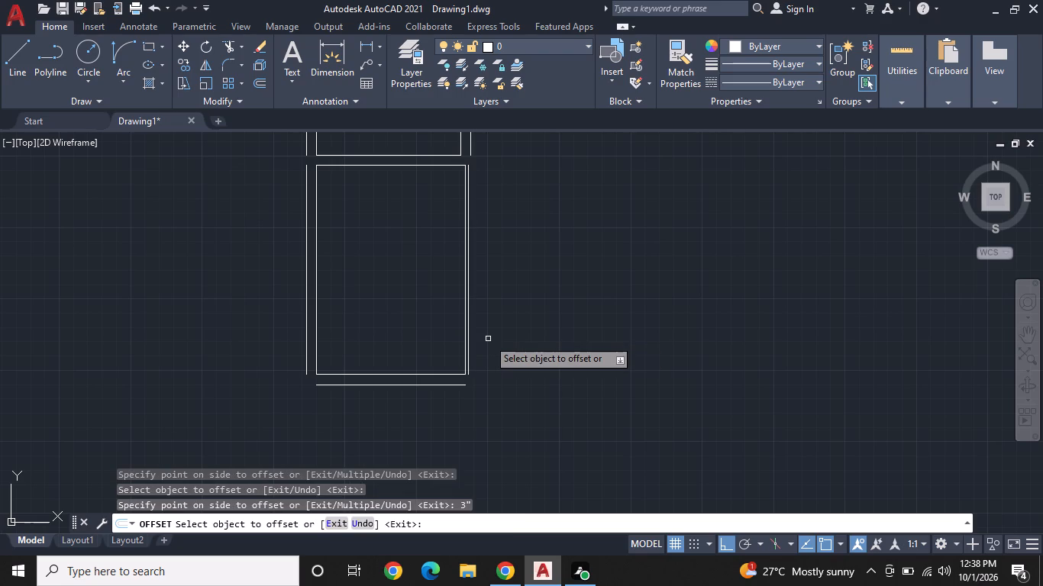
# Draw a room outline from the 3" partition's southeast end: 5' east, 9' north and back west to the partition.
pyautogui.moveTo(473, 339); pyautogui.dragTo(472, 339, button='middle')
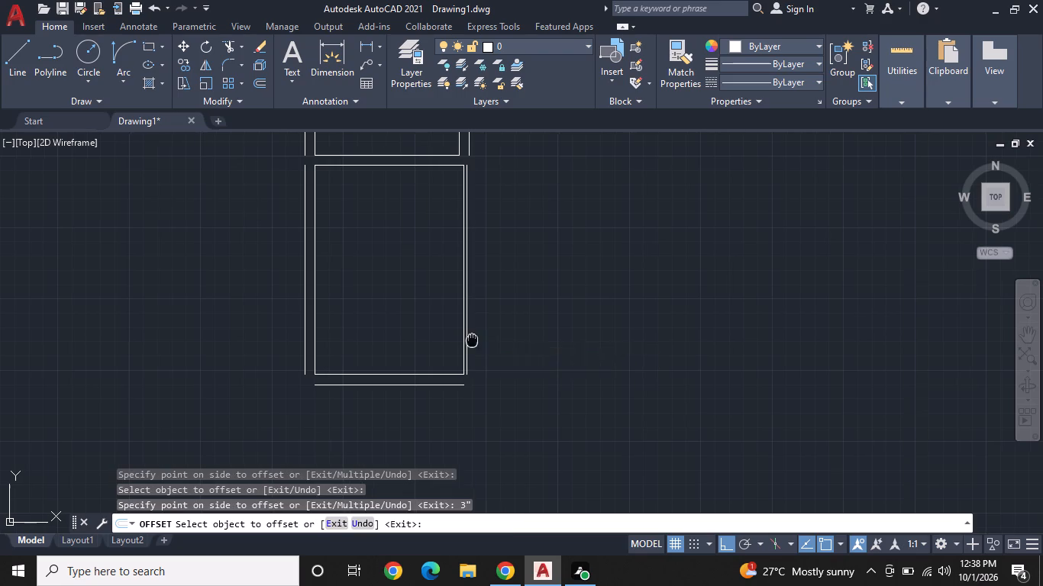
pyautogui.moveTo(472, 339); pyautogui.dragTo(372, 334, button='middle')
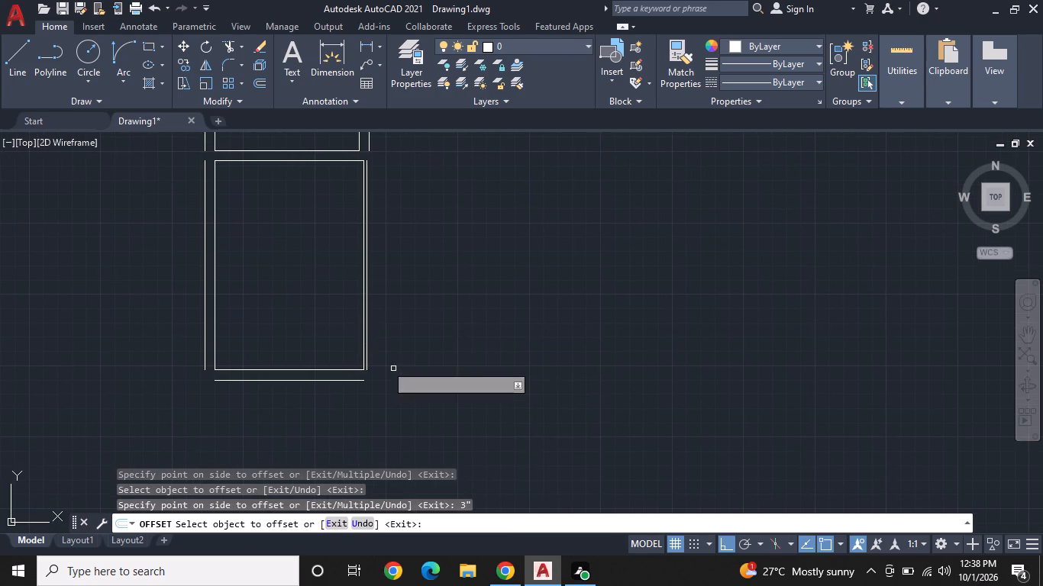
pyautogui.click(11, 56)
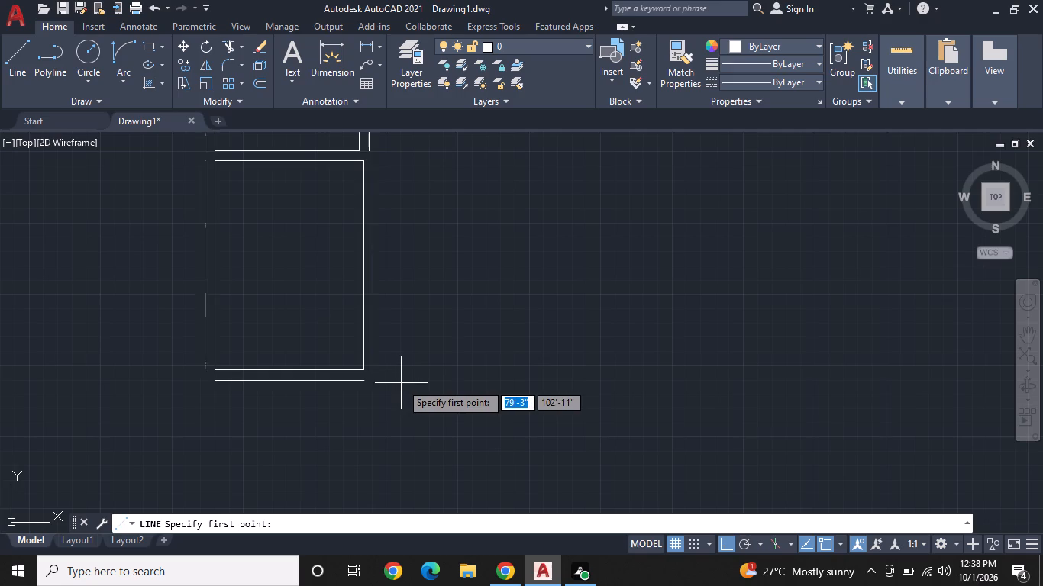
pyautogui.scroll(1, 400, 381)
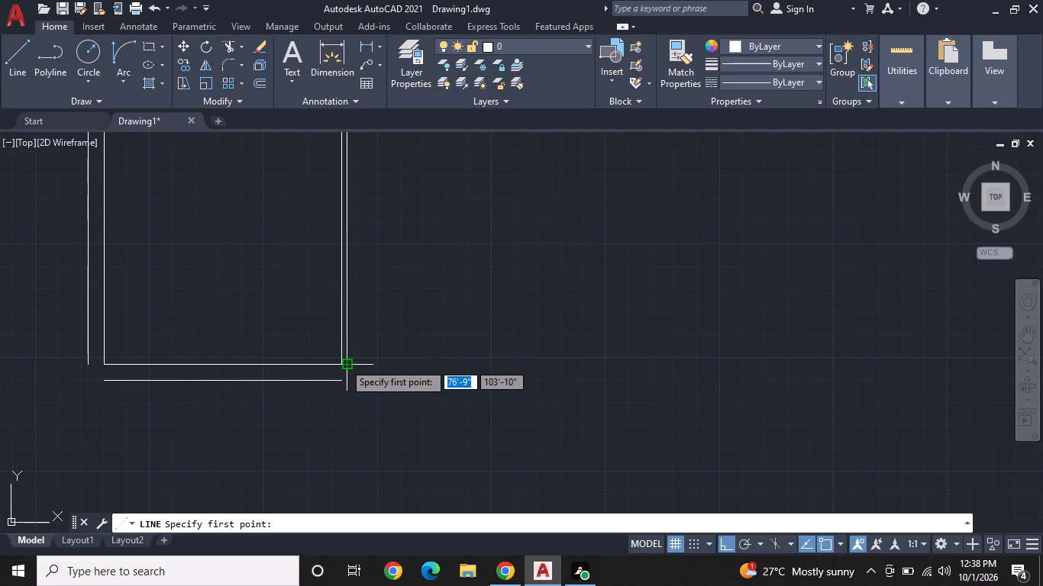
pyautogui.click(344, 362)
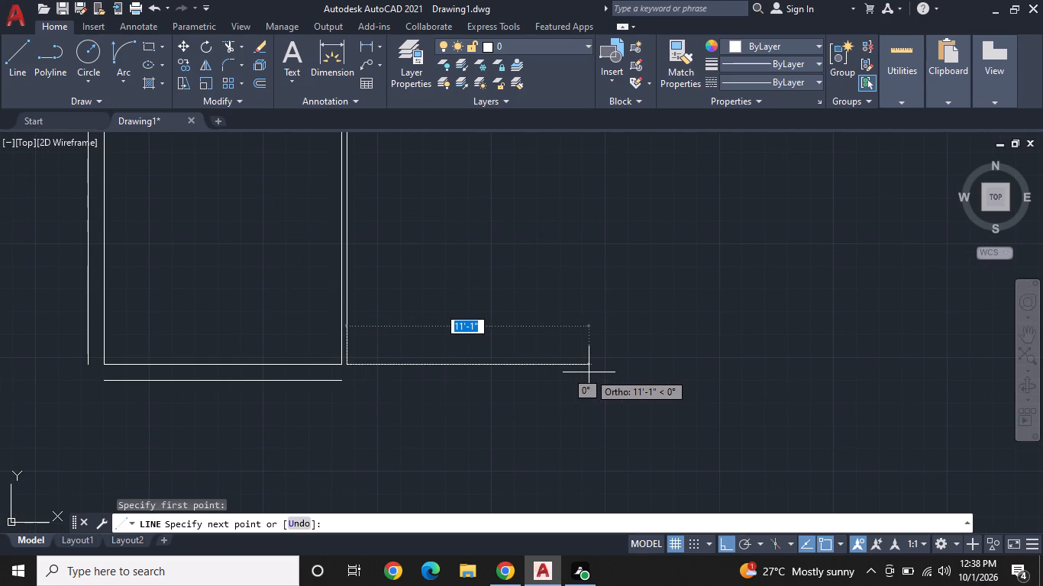
pyautogui.write("5'")
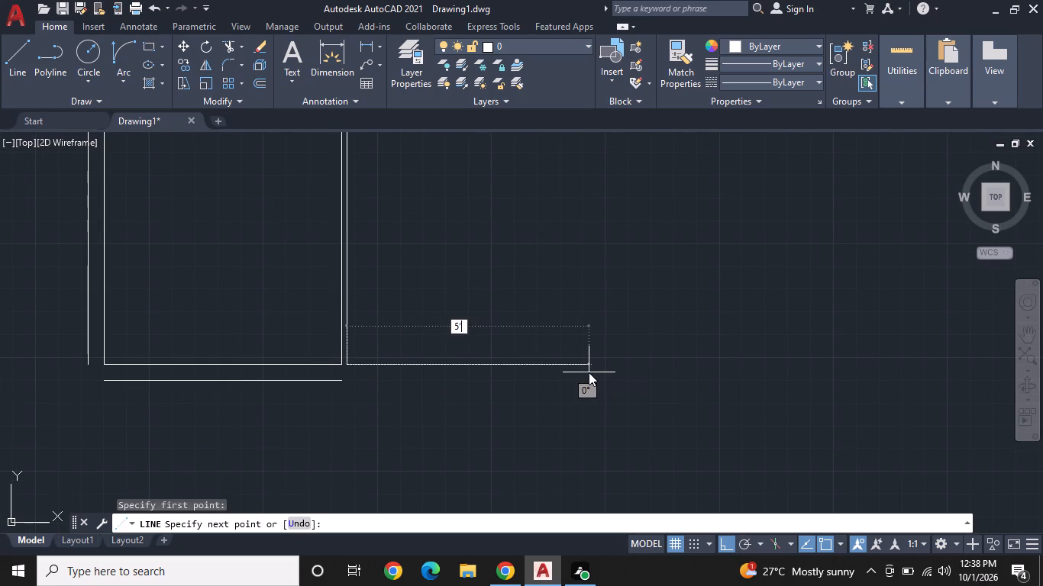
pyautogui.press('Return')
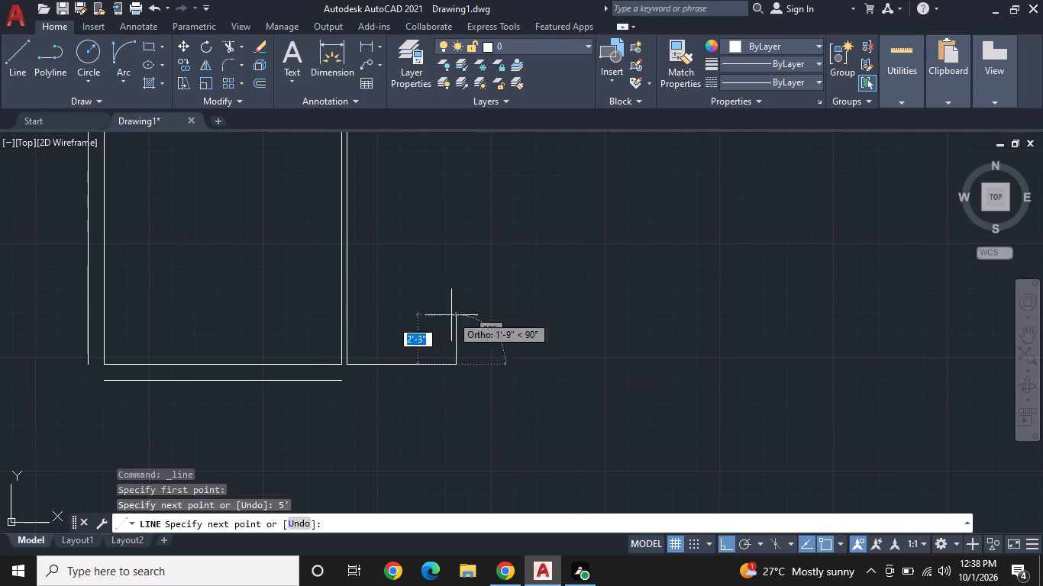
pyautogui.press('9')
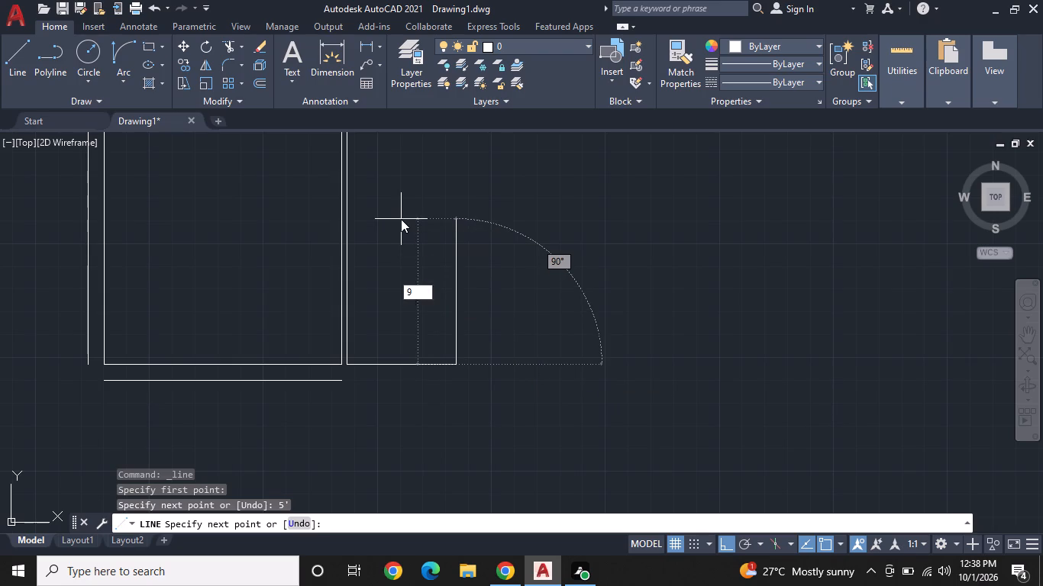
pyautogui.hotkey('shift', '"')
pyautogui.press('BackSpace')
pyautogui.press("'")
pyautogui.press('Return')
pyautogui.scroll(1, 401, 219)
pyautogui.moveTo(401, 219); pyautogui.dragTo(401, 224, button='middle')
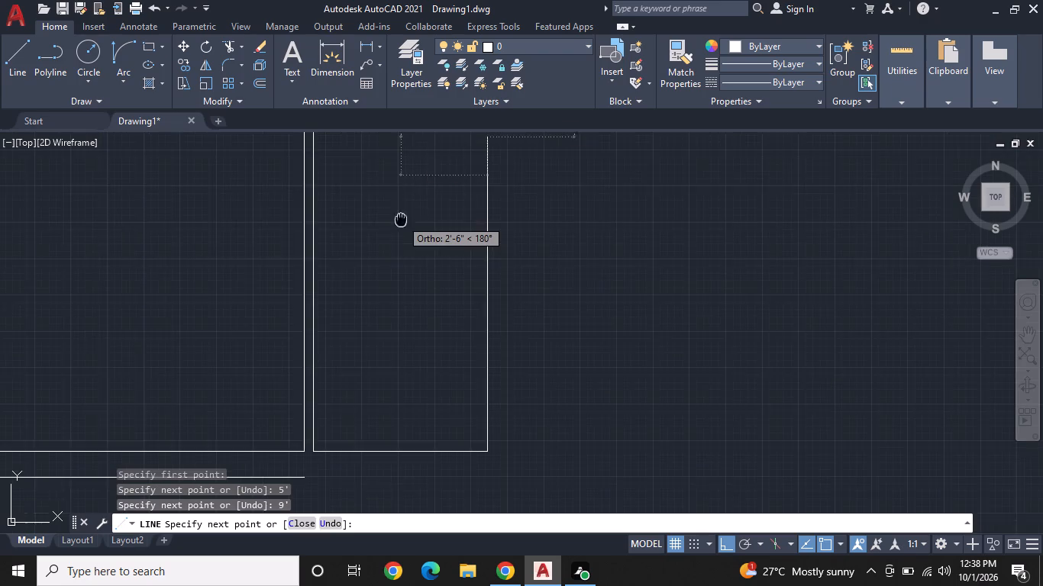
pyautogui.moveTo(401, 224); pyautogui.dragTo(408, 360, button='middle')
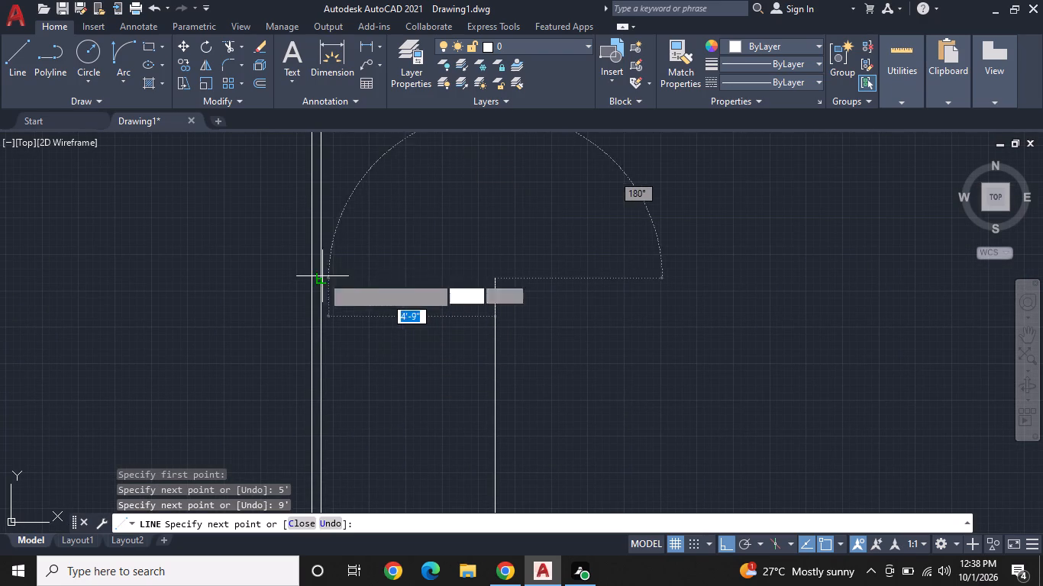
pyautogui.click(319, 277)
pyautogui.press('Escape')
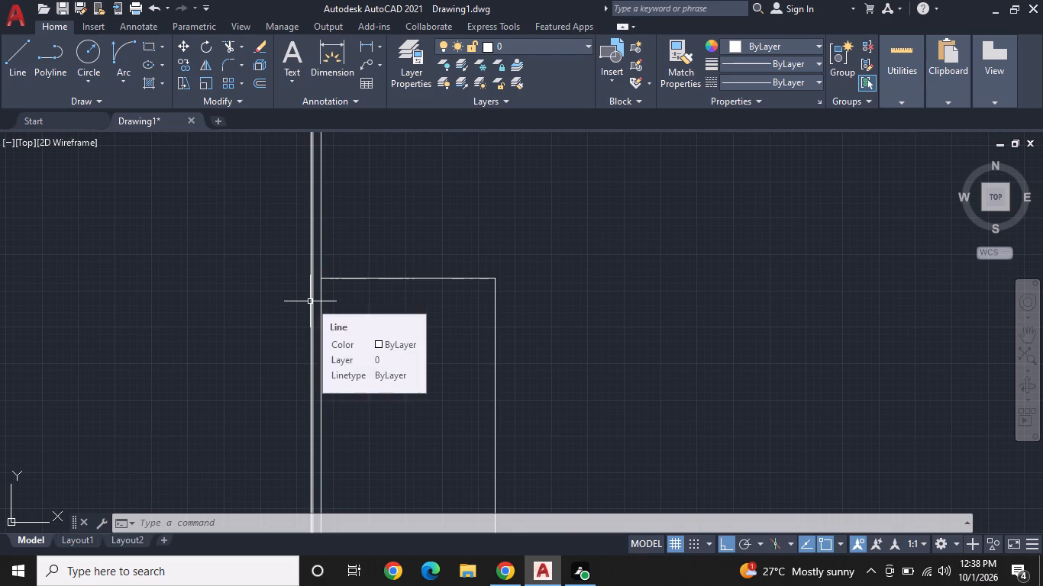
# Offset the north and east sides of the 5' by 9' room outward by 3".
pyautogui.moveTo(399, 322); pyautogui.dragTo(376, 263, button='middle')
pyautogui.scroll(-1, 376, 263)
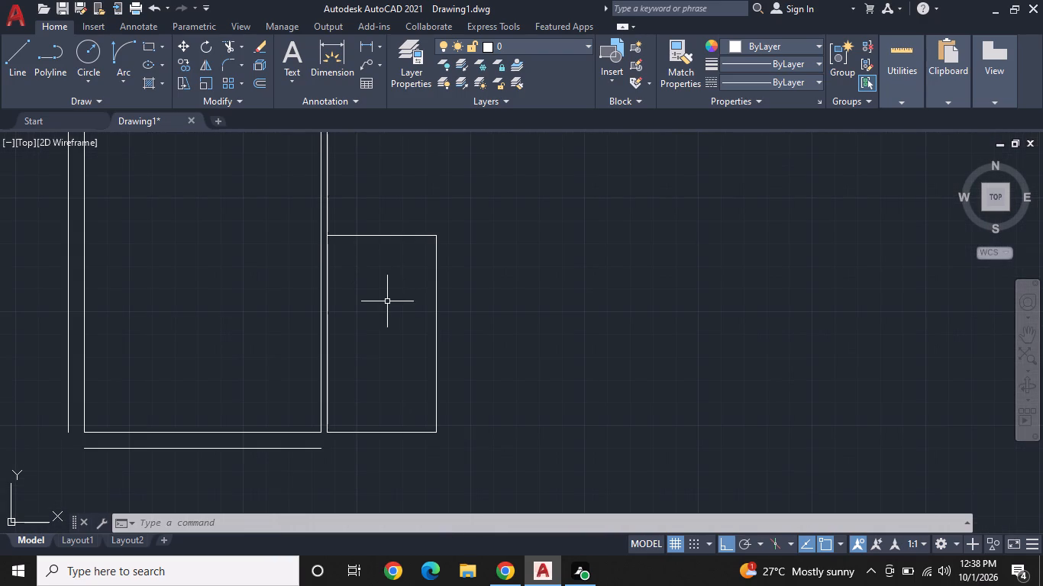
pyautogui.moveTo(387, 303); pyautogui.dragTo(363, 327, button='middle')
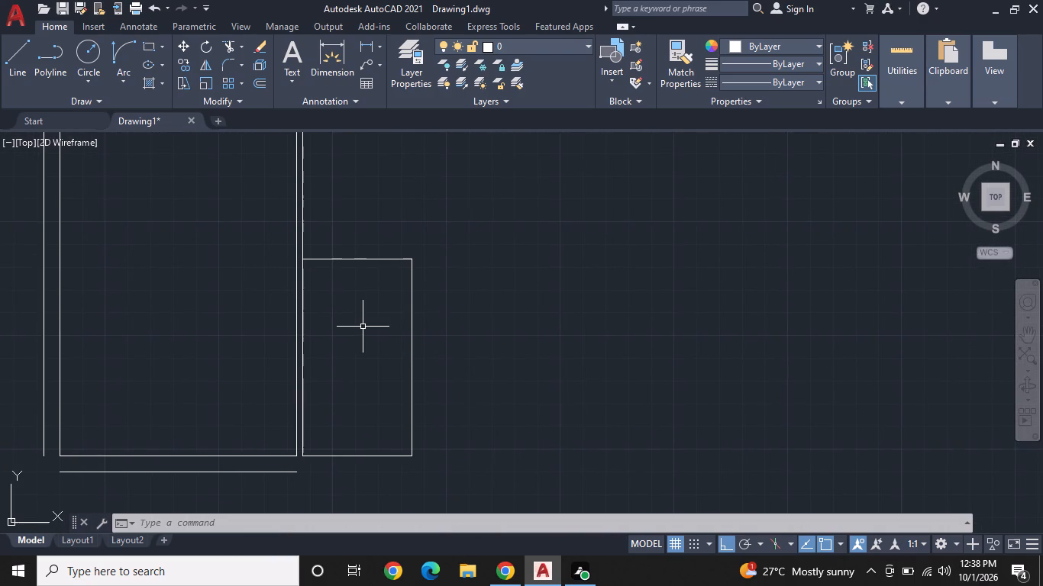
pyautogui.click(256, 79)
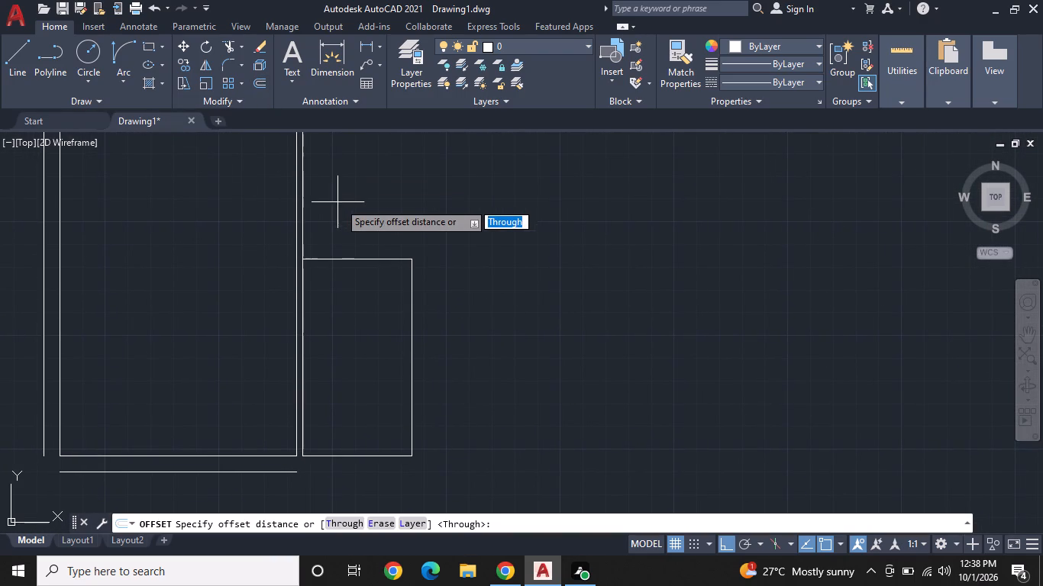
pyautogui.write('3"')
pyautogui.press('Return')
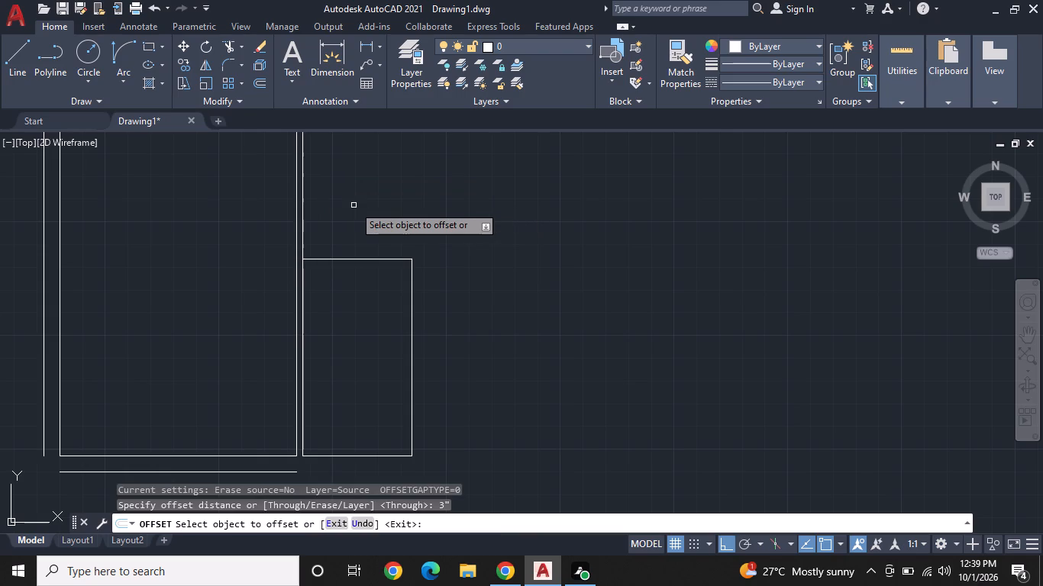
pyautogui.click(356, 260)
pyautogui.click(363, 208)
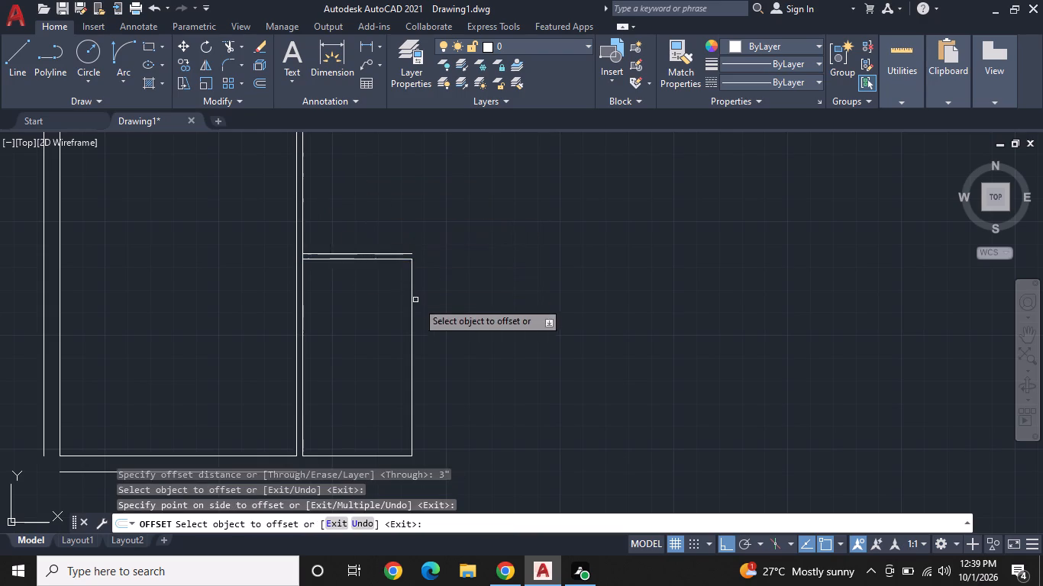
pyautogui.click(412, 327)
pyautogui.click(441, 324)
pyautogui.moveTo(434, 320); pyautogui.dragTo(412, 255, button='middle')
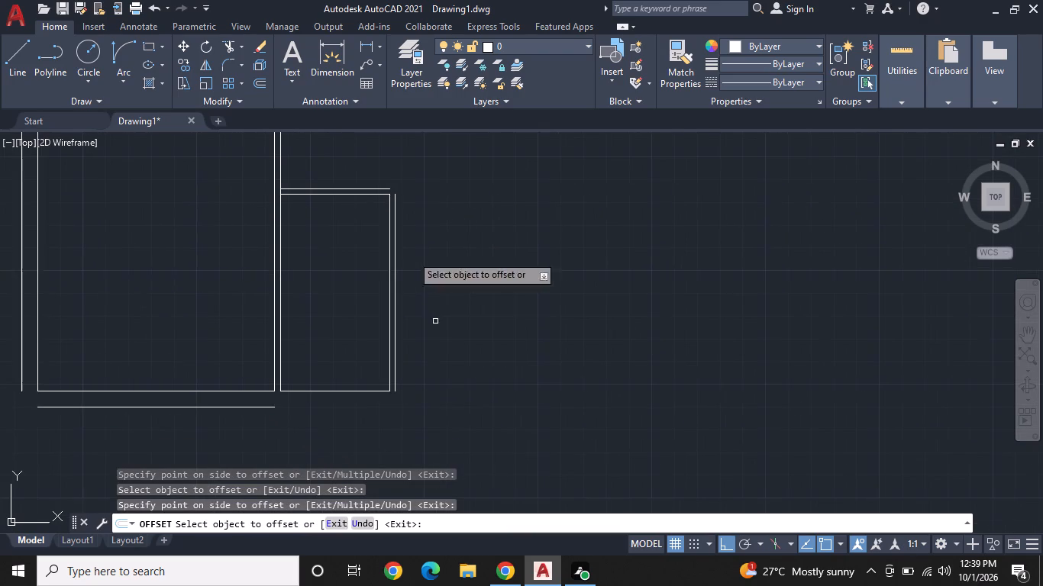
# Offset the south side of the 5' by 9' room outward by 9".
pyautogui.click(344, 390)
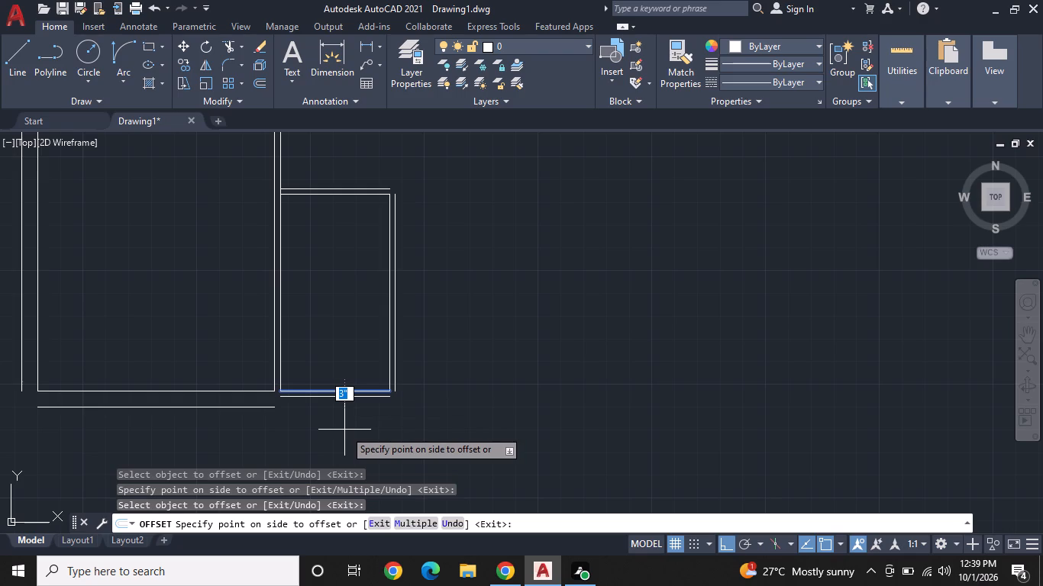
pyautogui.write('9"')
pyautogui.press('Return')
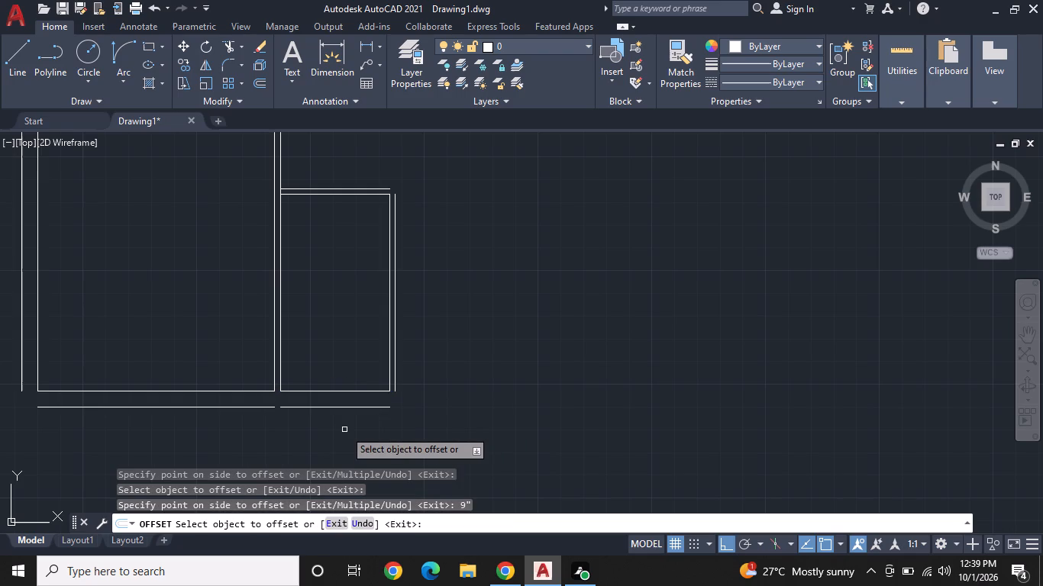
# Draw a room outline from the south end of the 5' by 9' room's east partition: 8' east, 10'2" north, west, and down to the partition's north end.
pyautogui.moveTo(409, 277); pyautogui.dragTo(561, 224, button='middle')
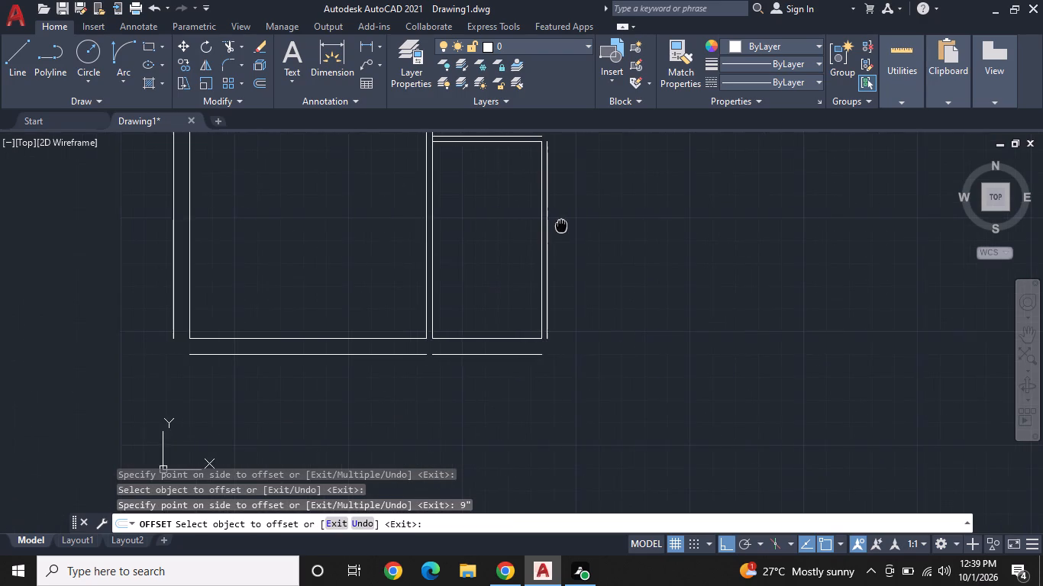
pyautogui.moveTo(561, 224); pyautogui.dragTo(375, 287, button='middle')
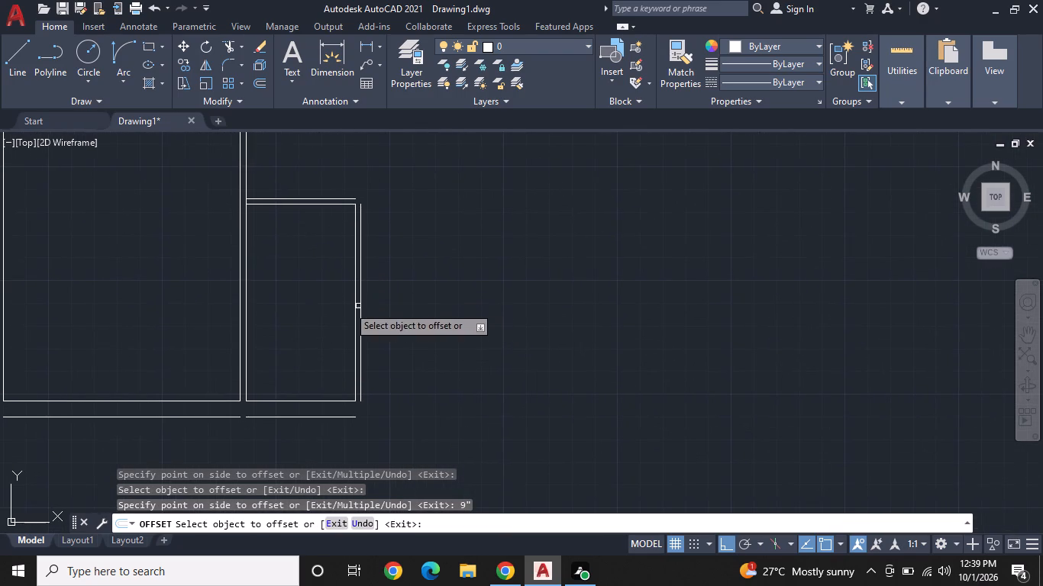
pyautogui.click(6, 41)
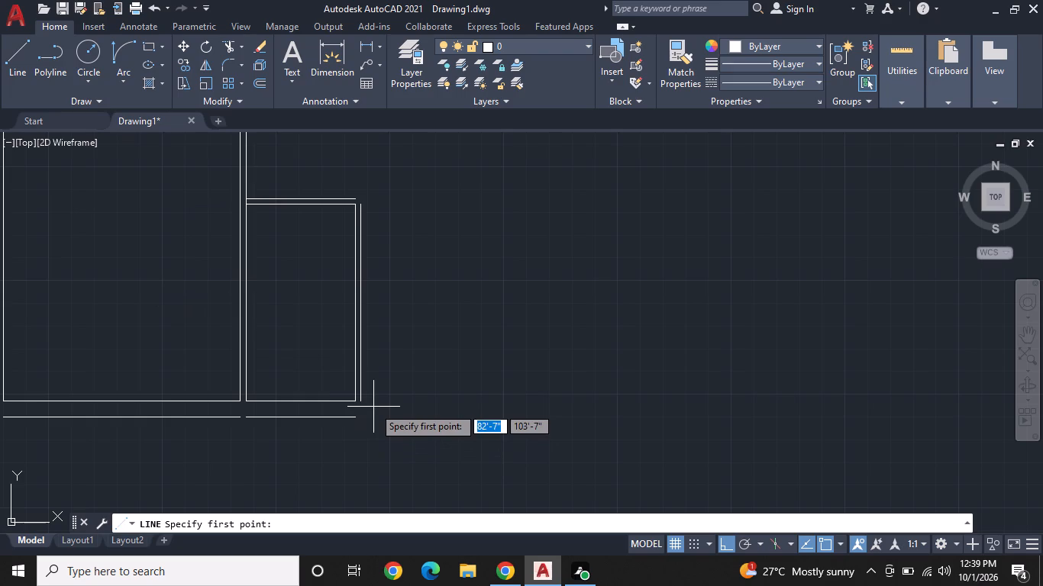
pyautogui.click(367, 399)
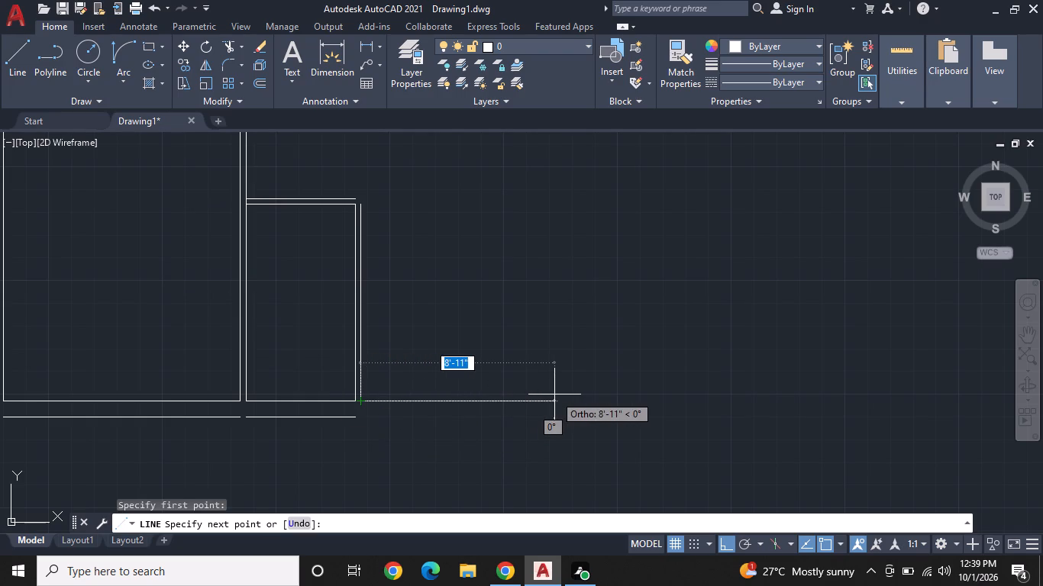
pyautogui.write("8'")
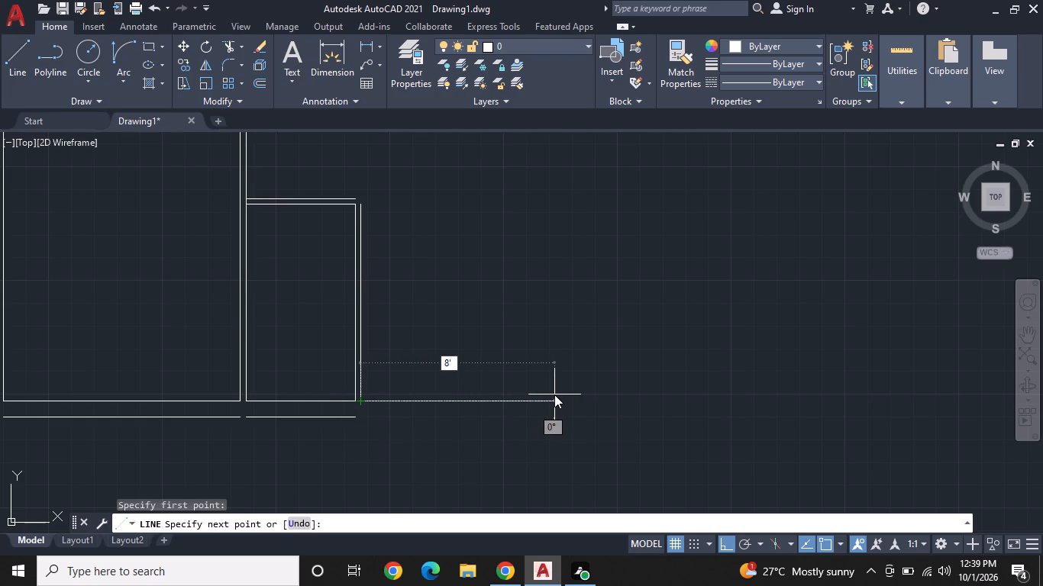
pyautogui.press('Return')
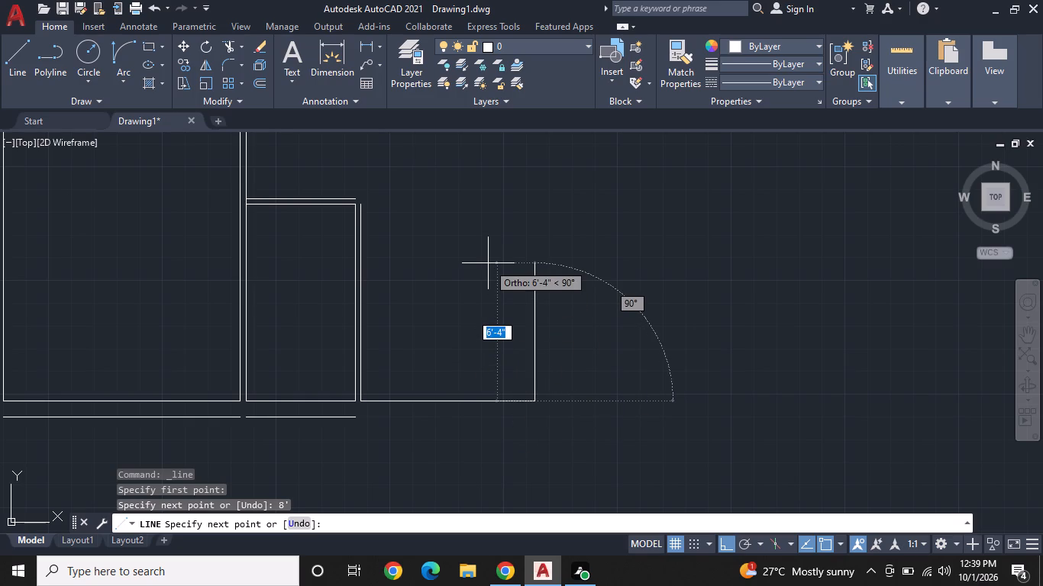
pyautogui.write('10\'2"')
pyautogui.press('Return')
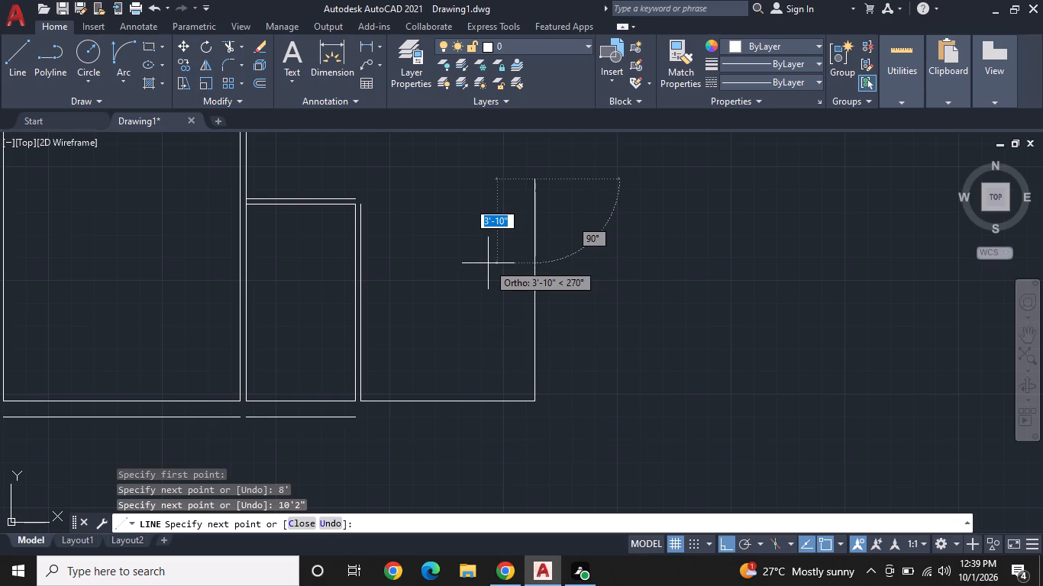
pyautogui.moveTo(488, 263); pyautogui.dragTo(494, 341, button='middle')
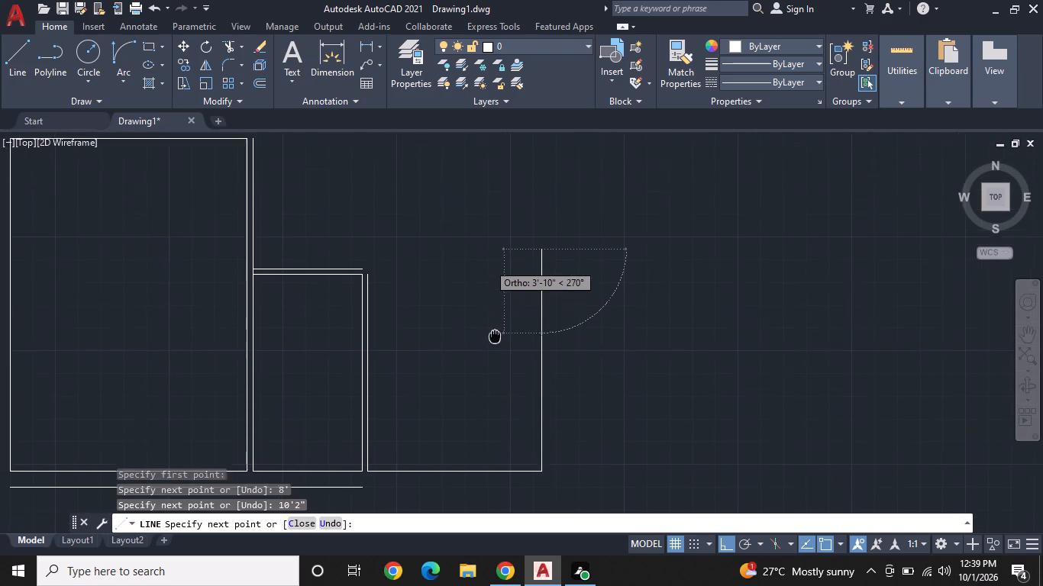
pyautogui.moveTo(494, 341); pyautogui.dragTo(494, 351, button='middle')
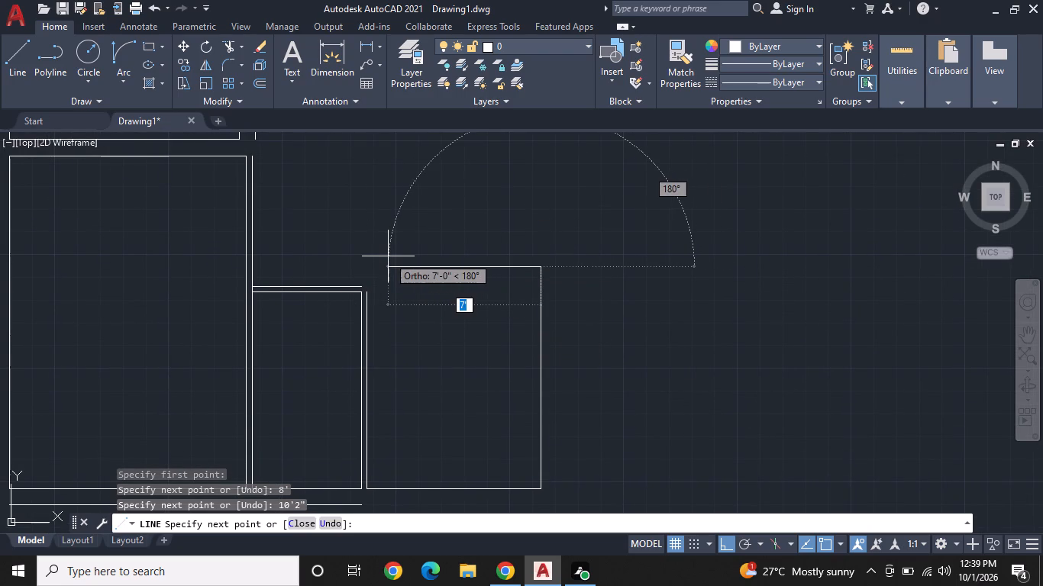
pyautogui.scroll(1, 388, 256)
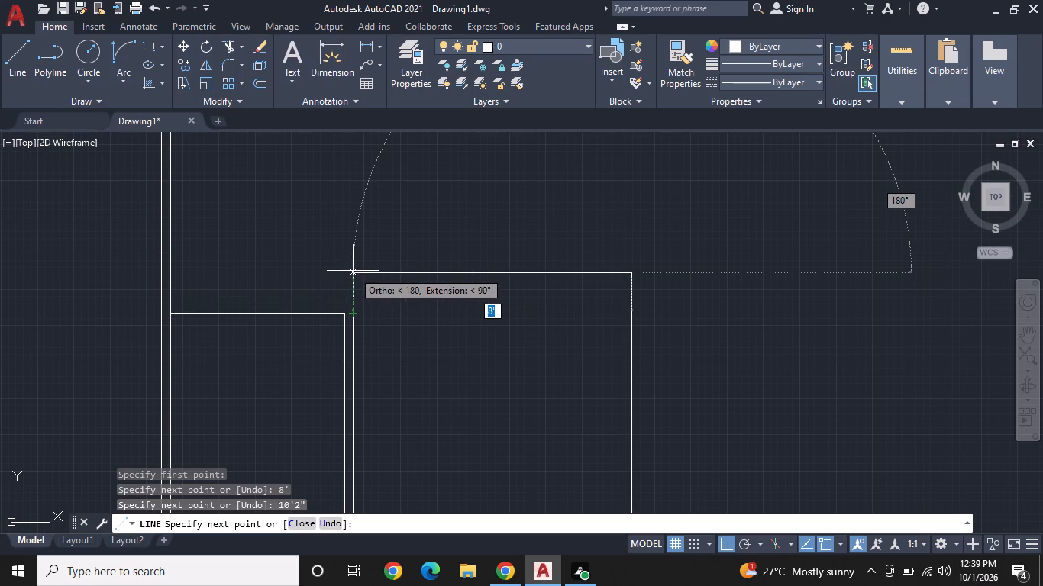
pyautogui.click(353, 271)
pyautogui.click(357, 313)
pyautogui.press('Escape')
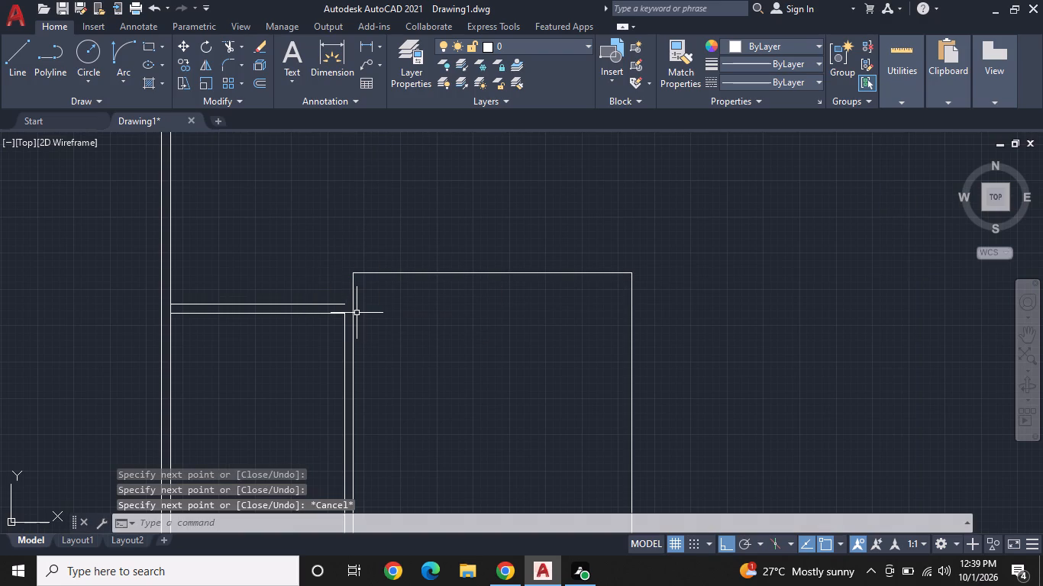
# Offset the west and east sides of the 8' by 10'2" room outward by 3", including the short line above the shared partition.
pyautogui.moveTo(362, 313); pyautogui.dragTo(393, 311, button='middle')
pyautogui.scroll(1, 429, 303)
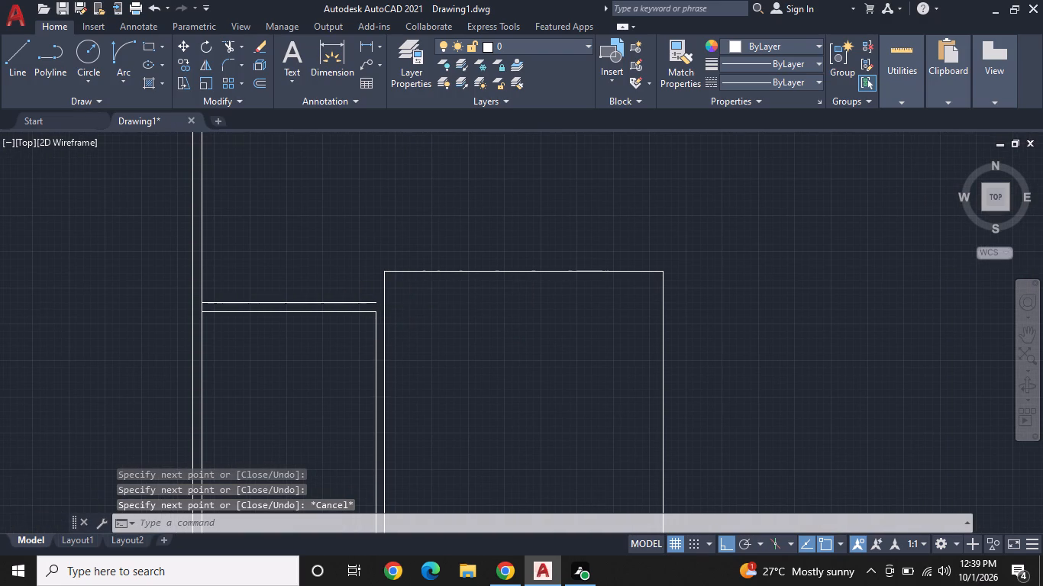
pyautogui.click(258, 81)
pyautogui.rightClick(271, 211)
pyautogui.press('Escape')
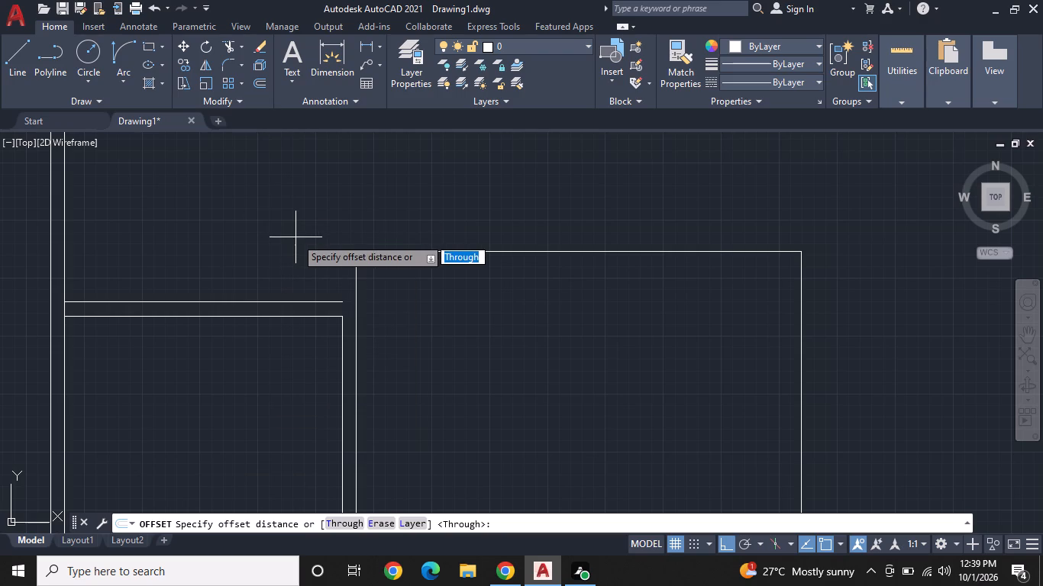
pyautogui.write('3"')
pyautogui.press('Return')
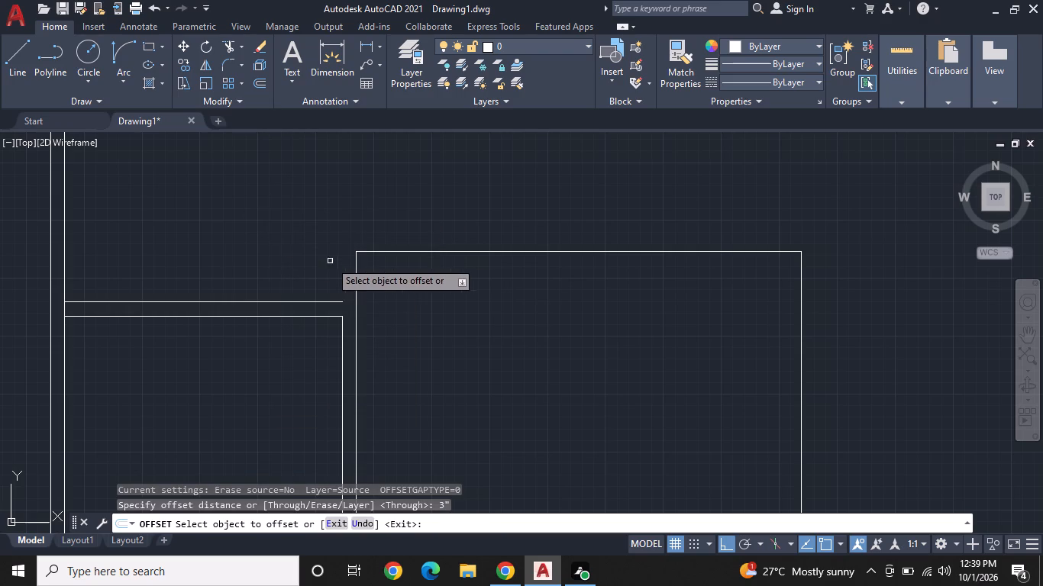
pyautogui.click(357, 275)
pyautogui.click(306, 275)
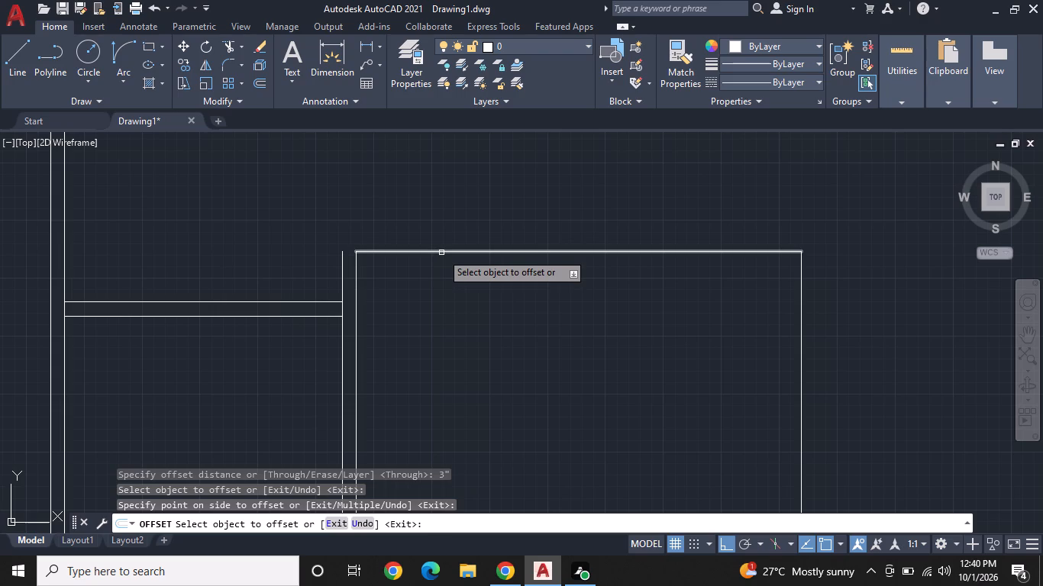
pyautogui.moveTo(465, 287); pyautogui.dragTo(195, 266, button='middle')
pyautogui.middleClick(194, 266)
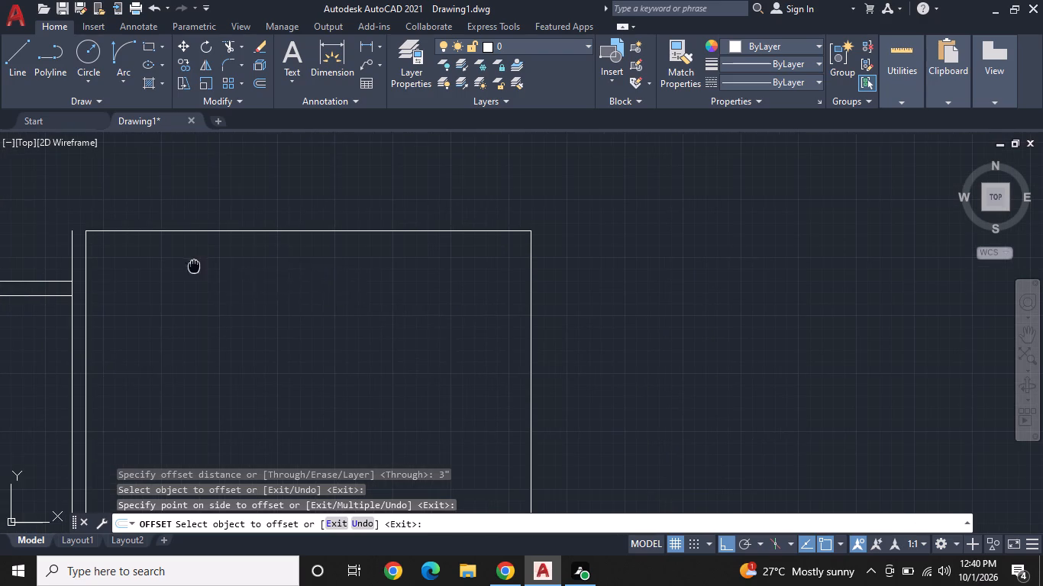
pyautogui.click(531, 369)
pyautogui.click(602, 369)
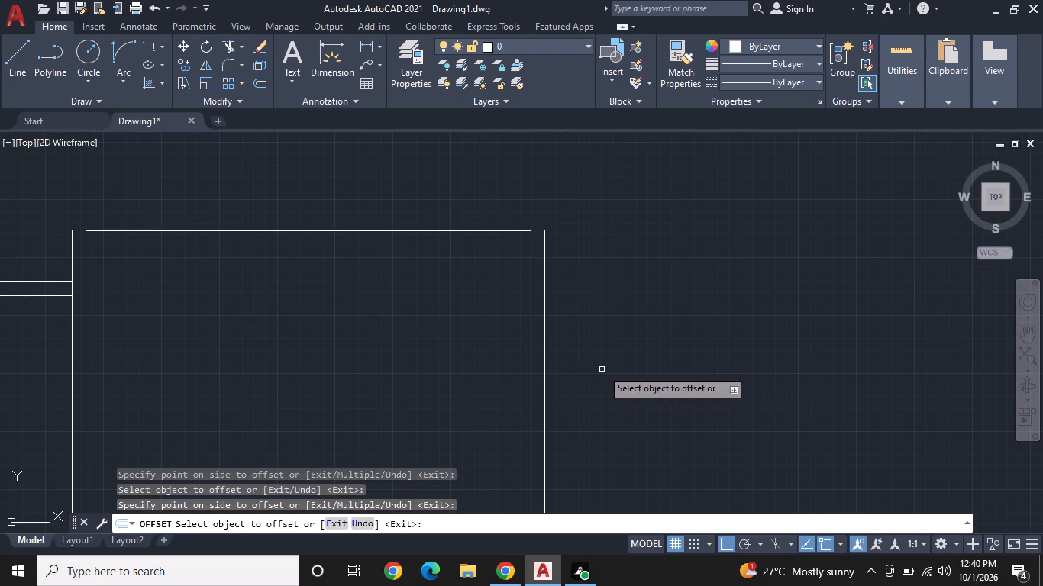
# Offset the north and south sides of the 8' by 10'2" room outward by 9".
pyautogui.click(459, 230)
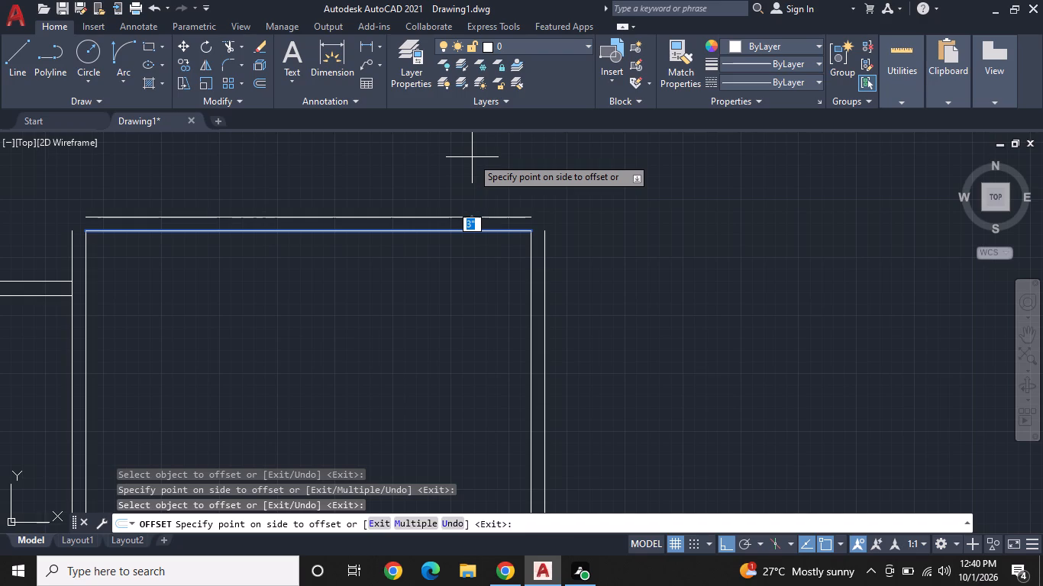
pyautogui.write('9"')
pyautogui.press('Return')
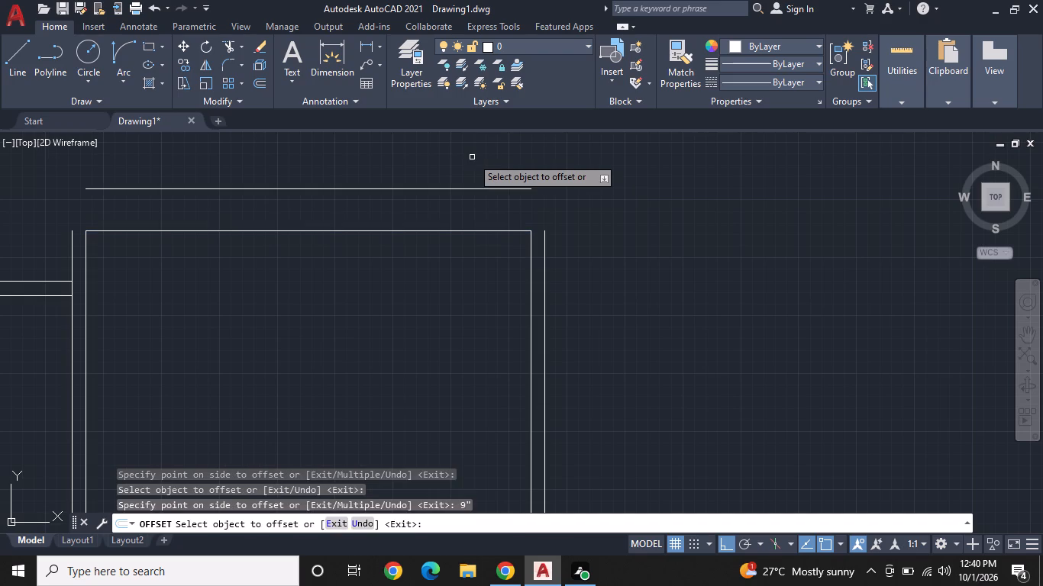
pyautogui.press('Escape')
pyautogui.scroll(-3, 472, 157)
pyautogui.moveTo(473, 216); pyautogui.dragTo(310, 306, button='middle')
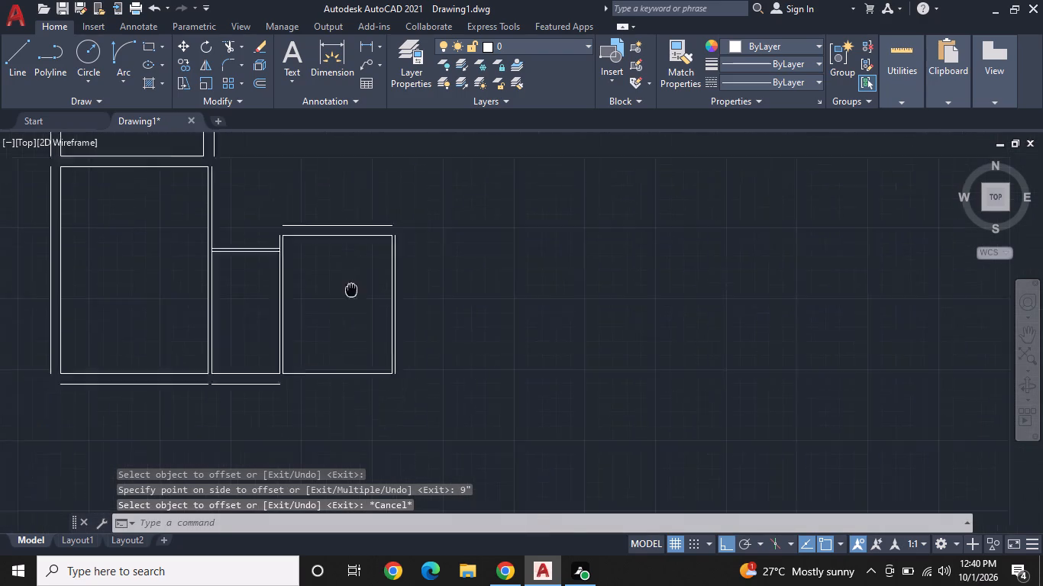
pyautogui.moveTo(310, 306); pyautogui.dragTo(208, 311, button='middle')
pyautogui.moveTo(309, 314); pyautogui.dragTo(384, 262, button='middle')
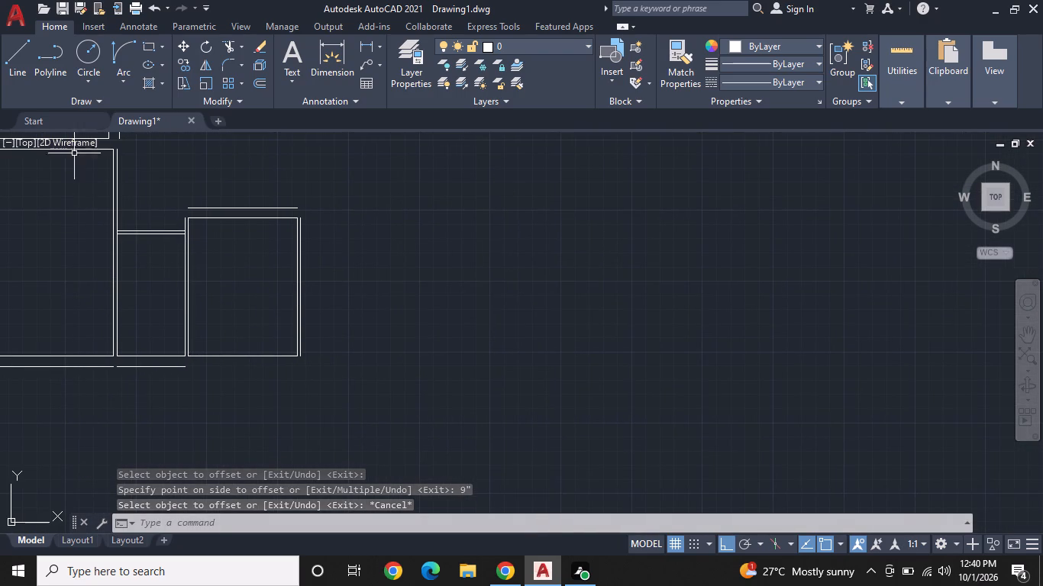
pyautogui.click(260, 80)
pyautogui.write('9"')
pyautogui.press('Return')
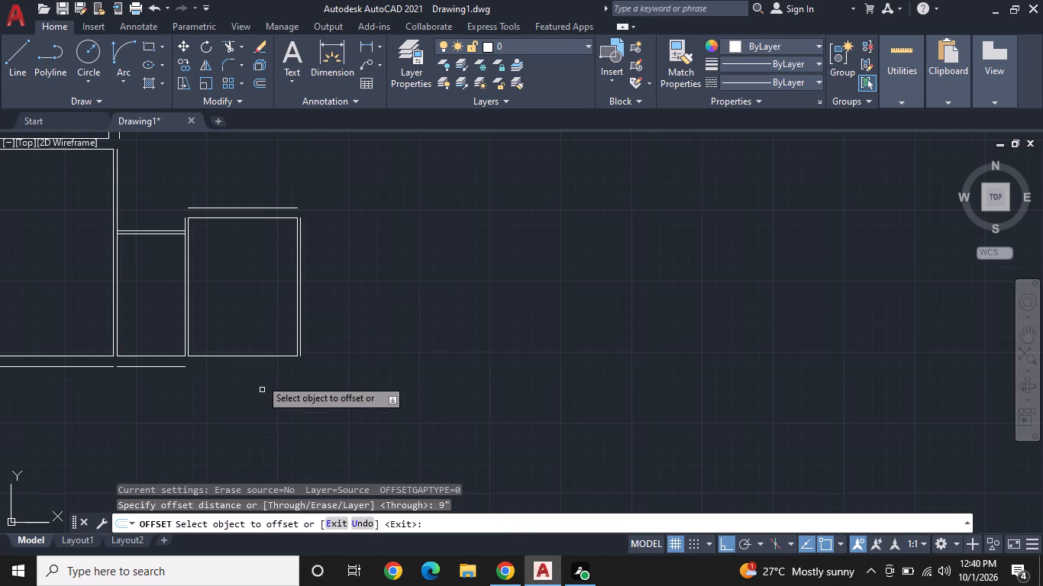
pyautogui.click(242, 359)
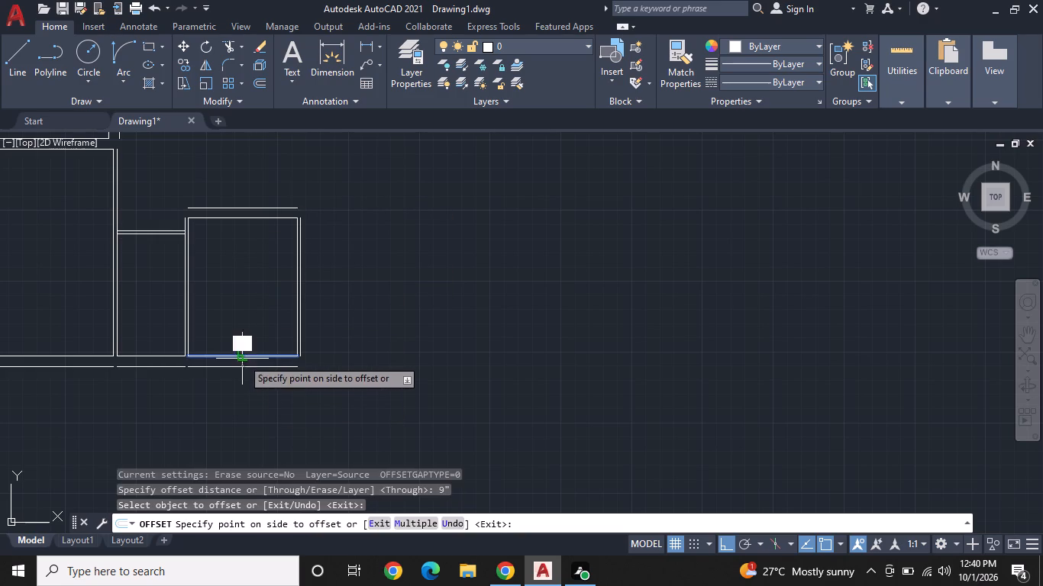
pyautogui.click(243, 404)
pyautogui.moveTo(350, 396); pyautogui.dragTo(274, 412, button='middle')
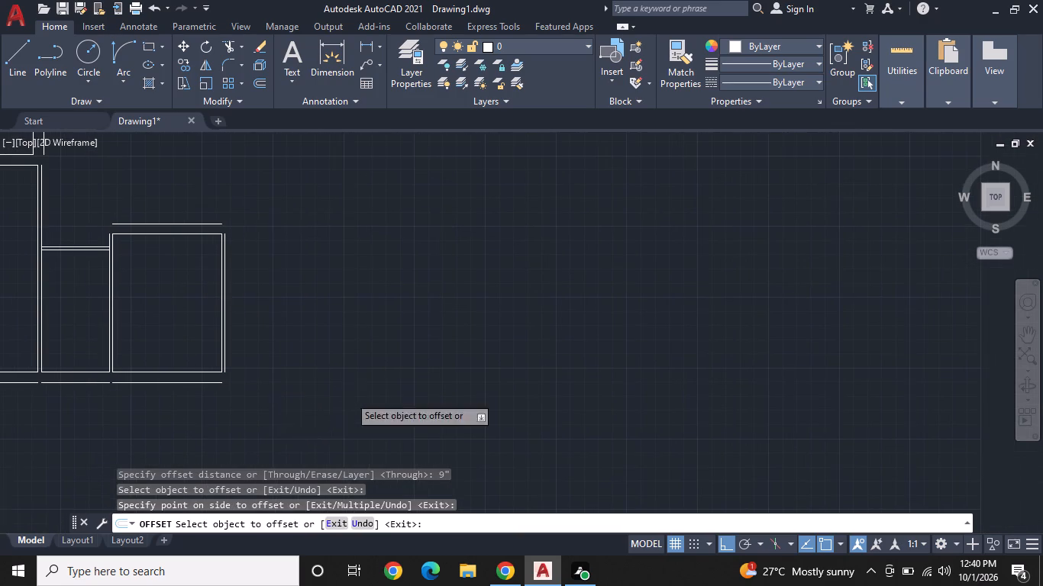
pyautogui.press('Escape')
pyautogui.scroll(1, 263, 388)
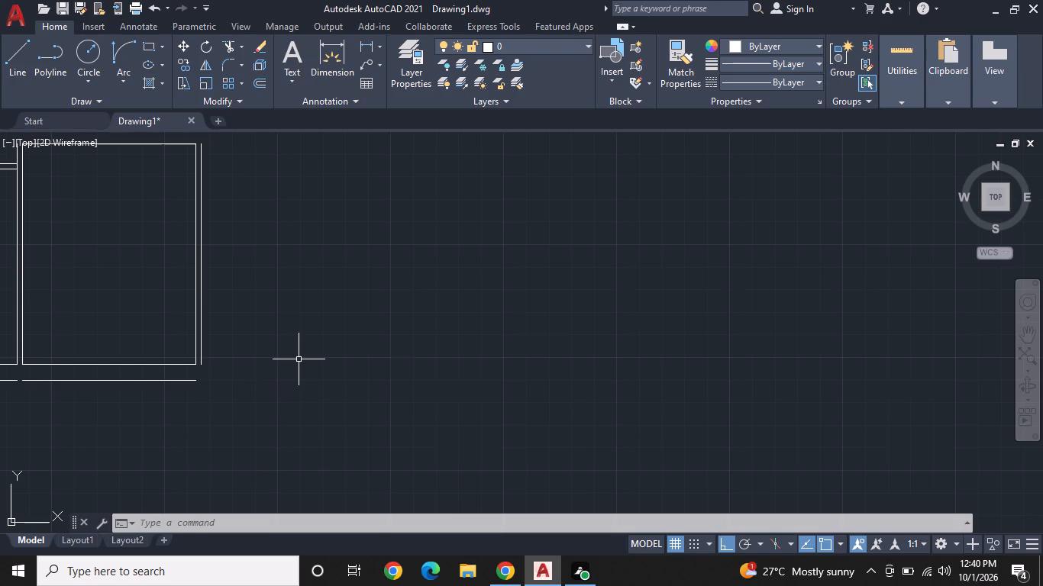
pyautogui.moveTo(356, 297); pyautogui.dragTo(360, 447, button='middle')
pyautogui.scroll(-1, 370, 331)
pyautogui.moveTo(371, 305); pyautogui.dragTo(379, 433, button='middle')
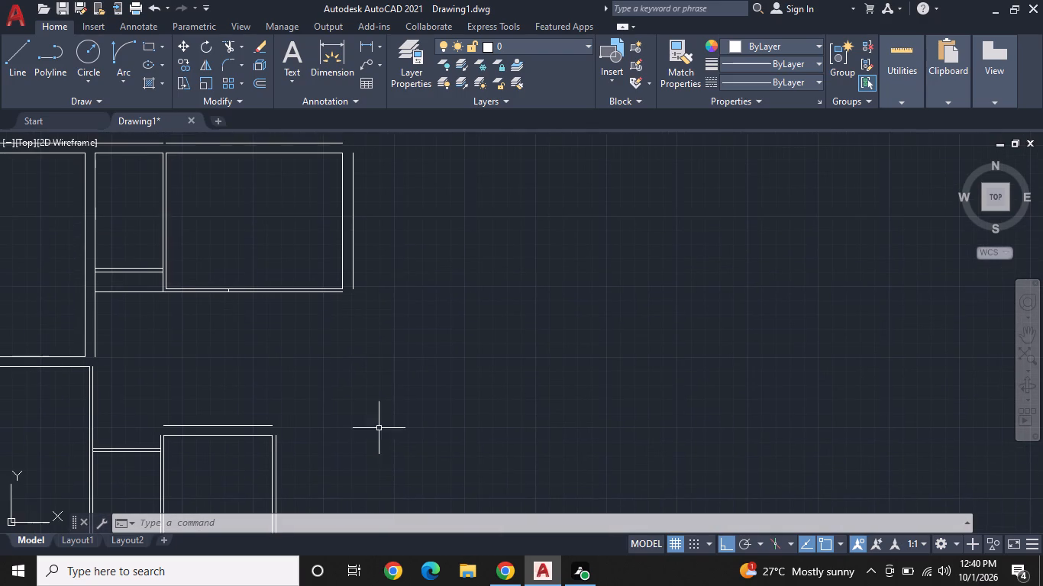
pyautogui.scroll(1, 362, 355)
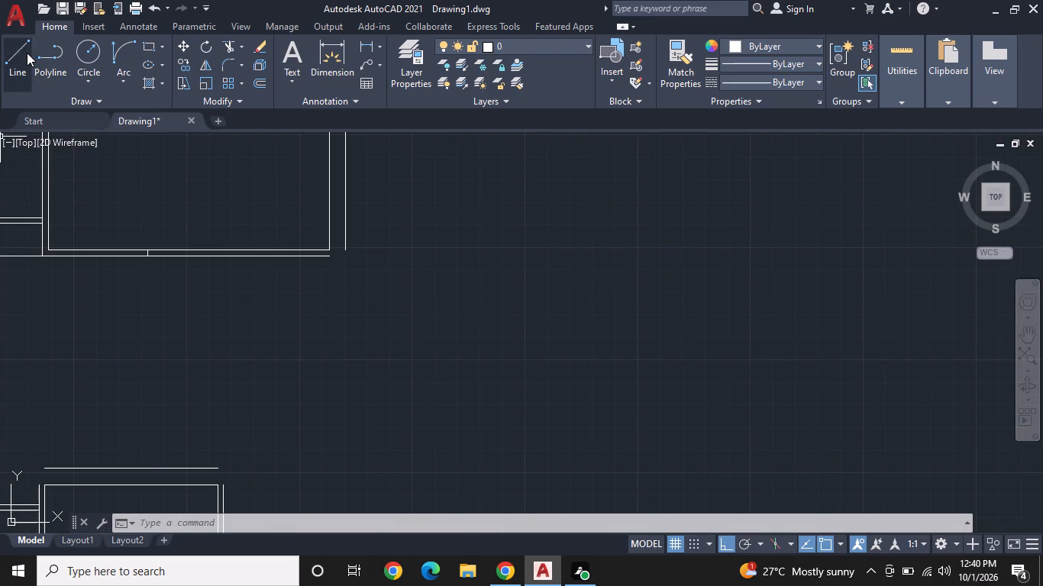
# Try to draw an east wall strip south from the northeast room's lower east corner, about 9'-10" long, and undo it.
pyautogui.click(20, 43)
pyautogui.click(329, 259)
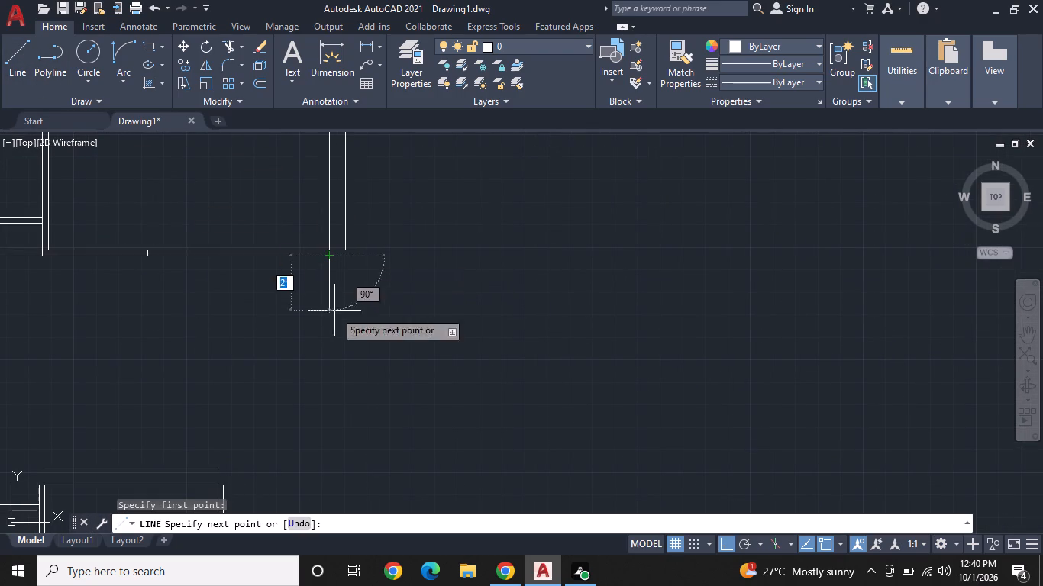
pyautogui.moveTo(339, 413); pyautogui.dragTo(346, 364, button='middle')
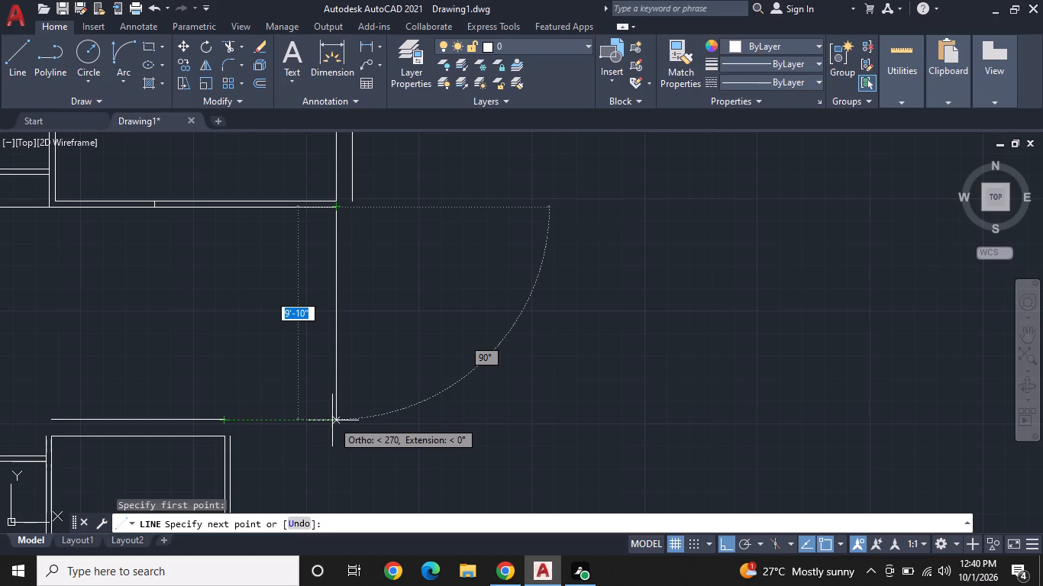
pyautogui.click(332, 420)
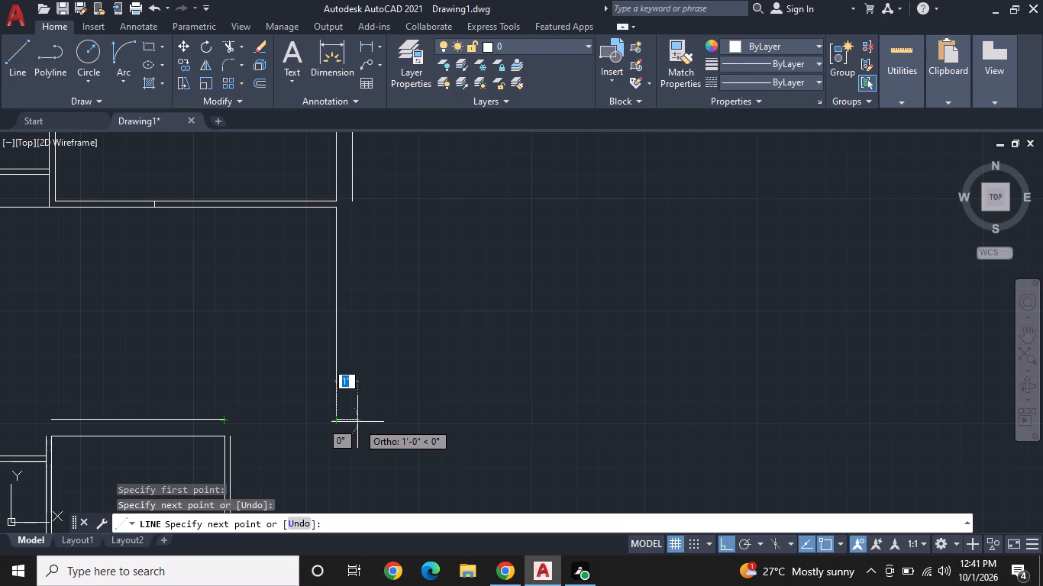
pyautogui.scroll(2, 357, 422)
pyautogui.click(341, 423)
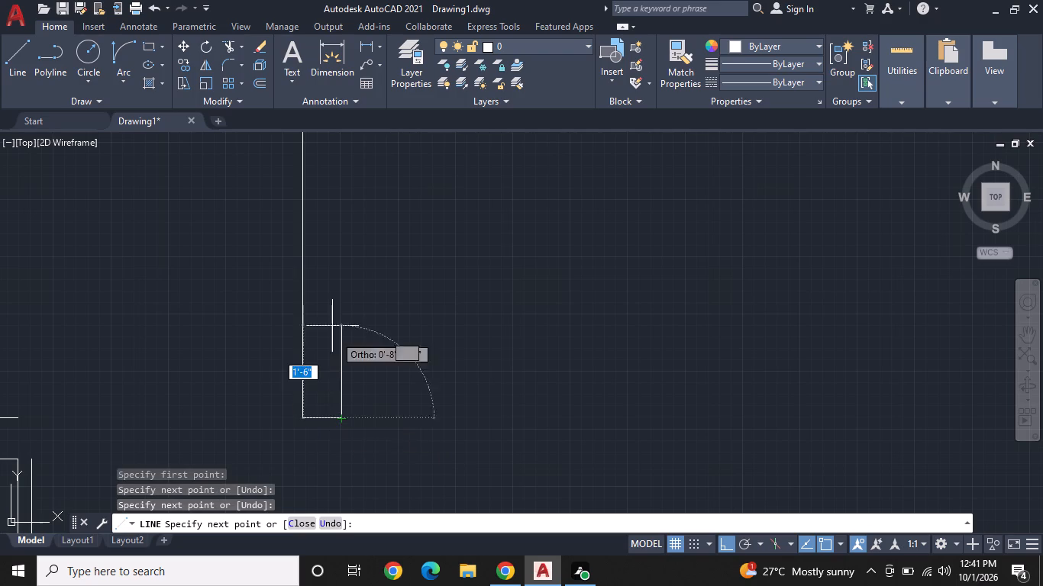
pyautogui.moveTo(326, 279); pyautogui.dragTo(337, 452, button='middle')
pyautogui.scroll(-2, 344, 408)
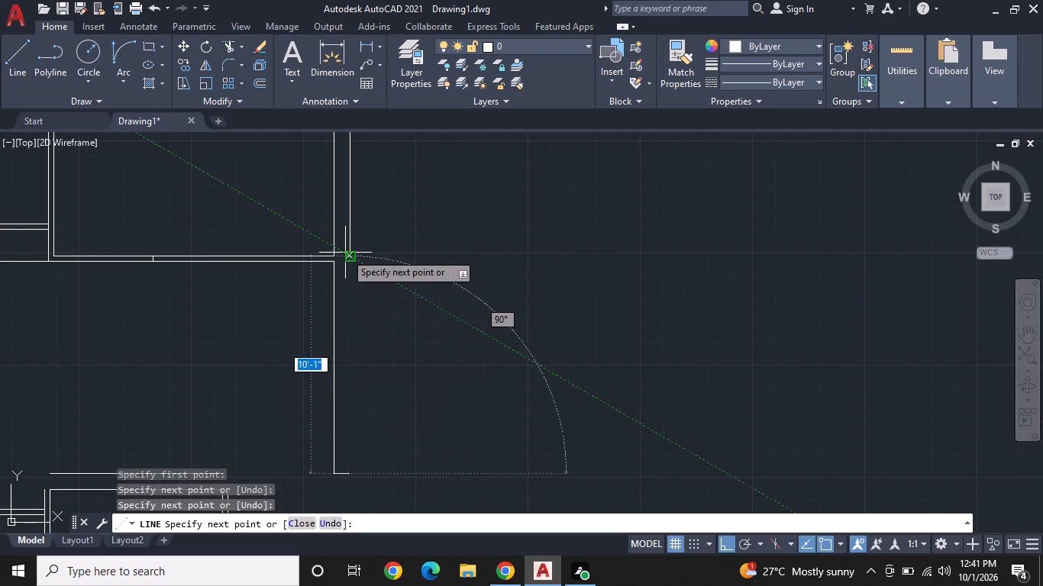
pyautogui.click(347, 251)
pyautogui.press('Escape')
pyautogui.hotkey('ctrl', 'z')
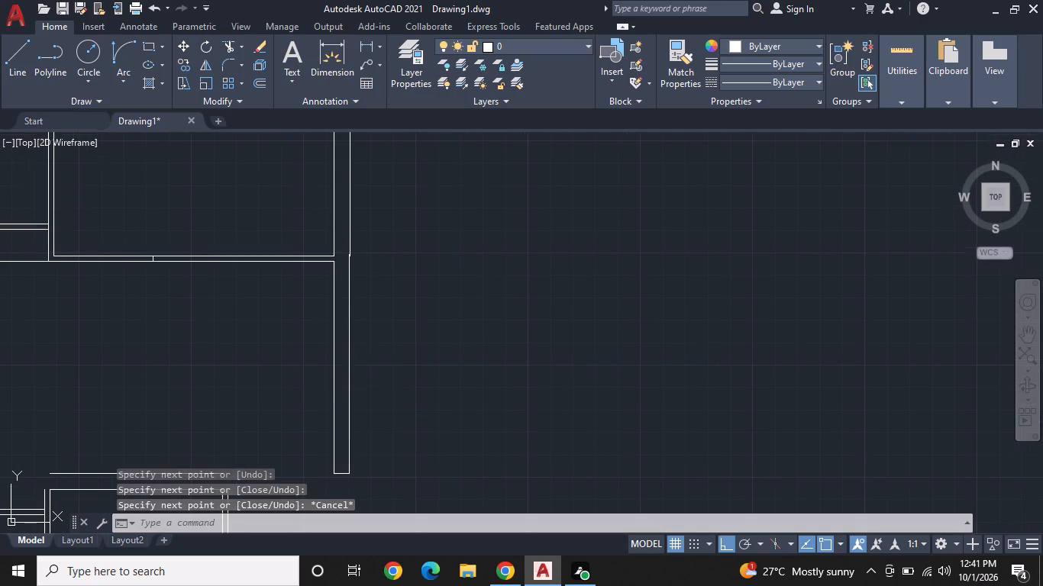
# Draw the east wall extension from the northeast room's lower partition corner: about 9'-10" south, 9" east, and north to the outer wall line's end.
pyautogui.moveTo(379, 295); pyautogui.dragTo(414, 259, button='middle')
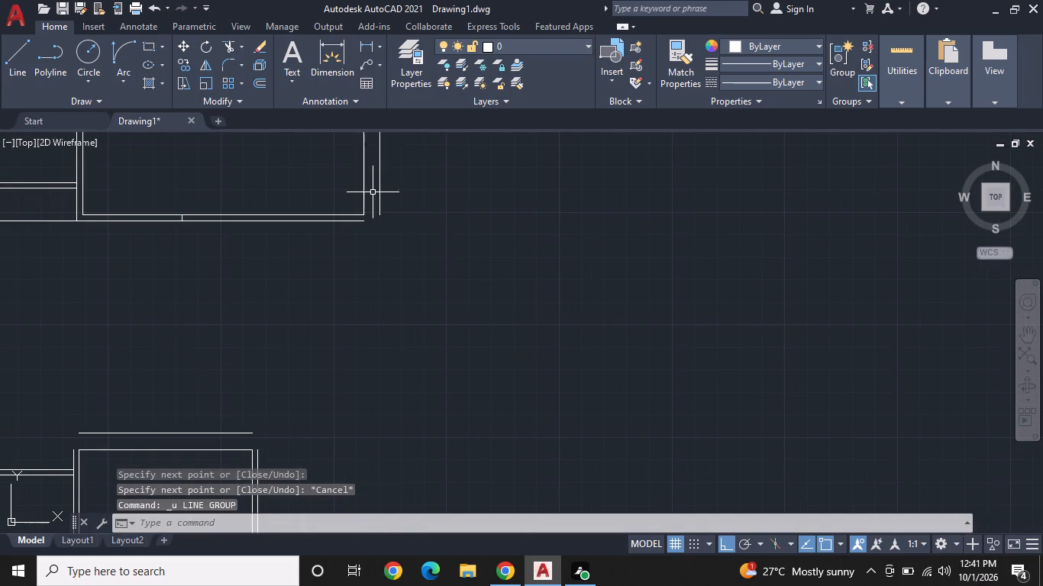
pyautogui.click(15, 48)
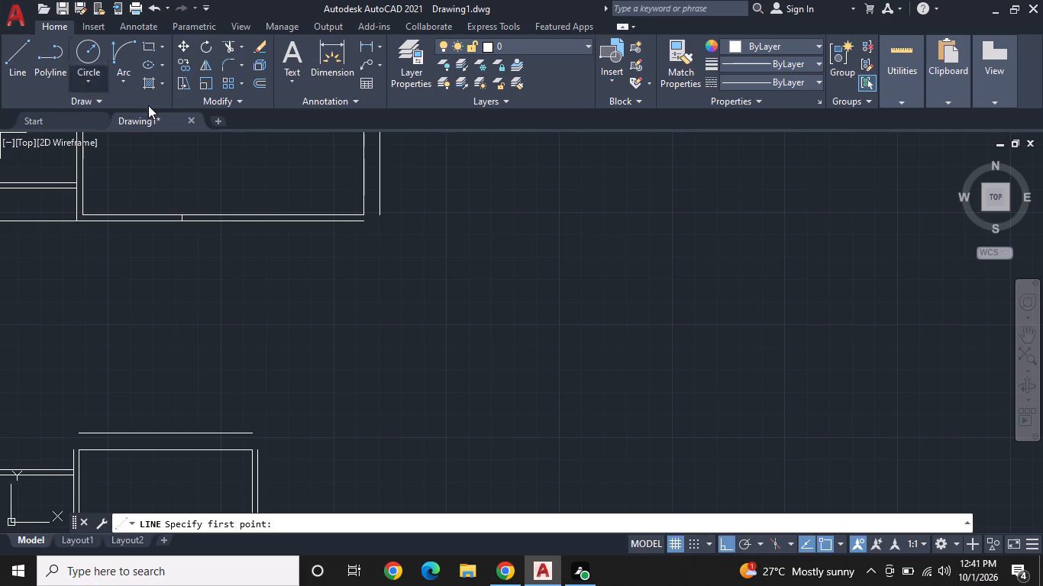
pyautogui.click(366, 223)
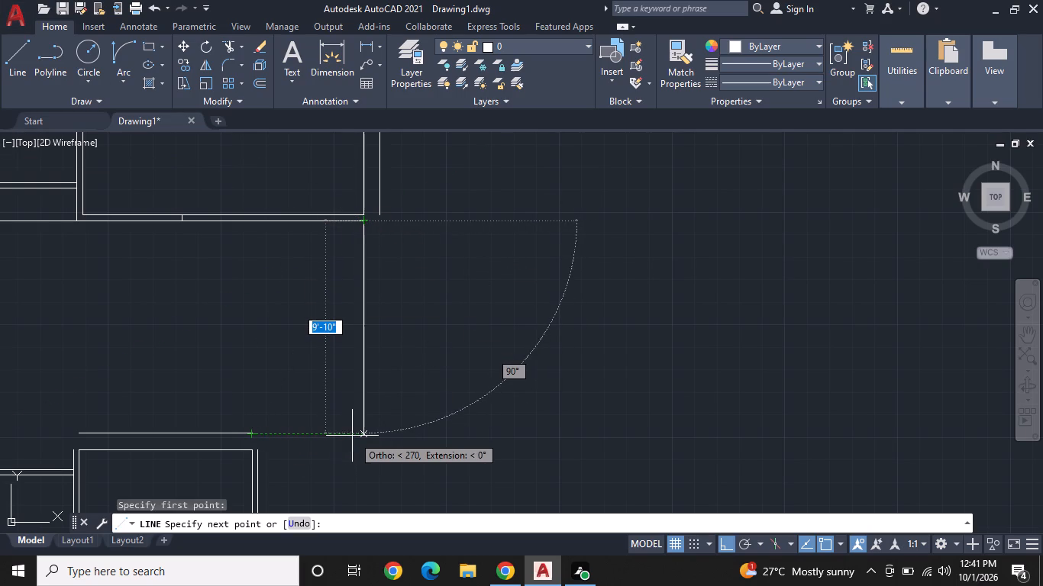
pyautogui.click(361, 435)
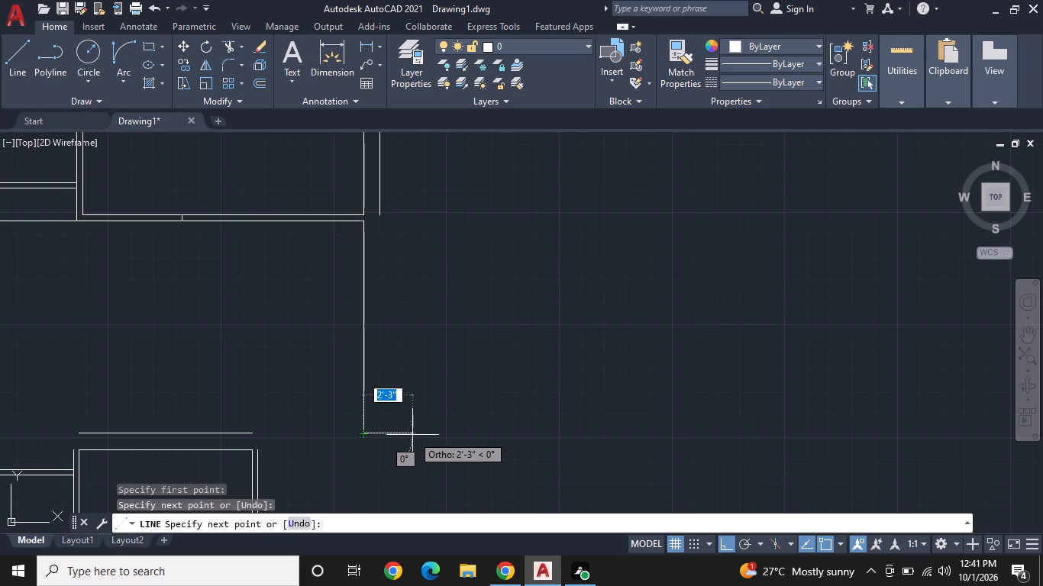
pyautogui.write('9"')
pyautogui.press('Return')
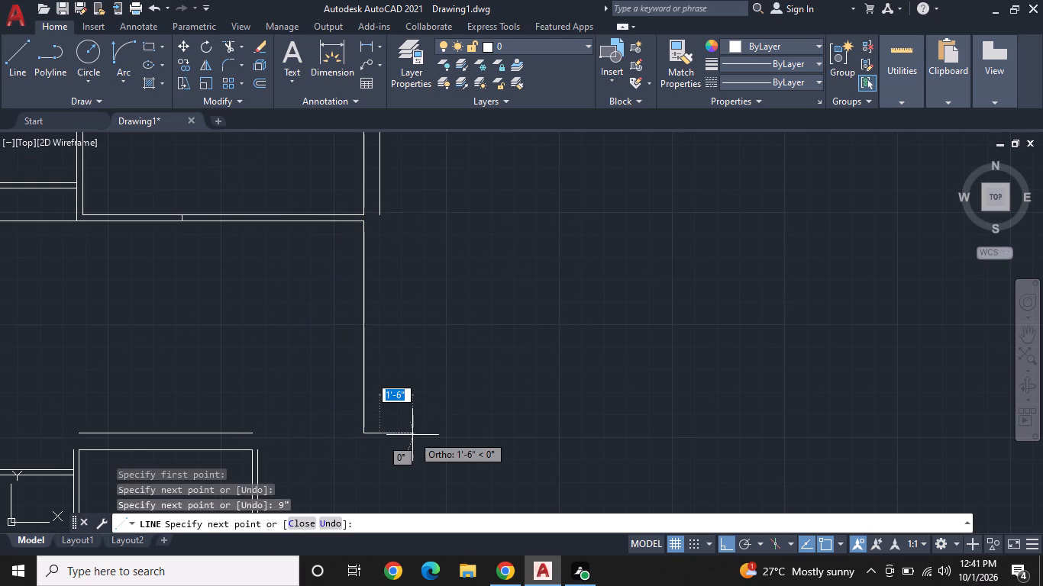
pyautogui.click(385, 211)
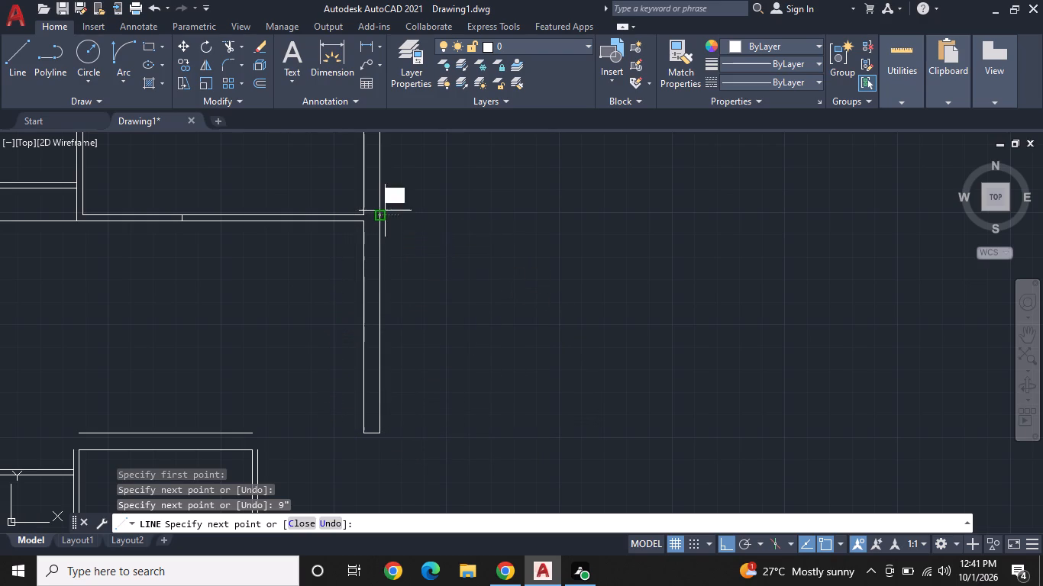
pyautogui.press('Escape')
# Draw lines from the south end of the 8' by 10'2" room's east partition: about 4'-11" east, and about 10'-11" north to the wall extension.
pyautogui.moveTo(608, 137); pyautogui.dragTo(758, 177, button='middle')
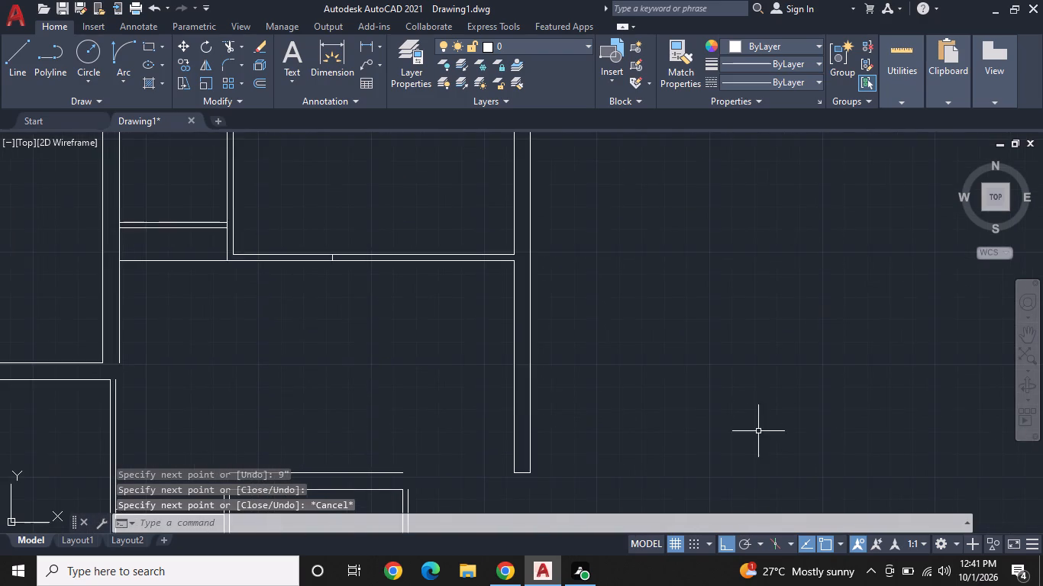
pyautogui.scroll(-1, 752, 432)
pyautogui.moveTo(747, 368); pyautogui.dragTo(767, 240, button='middle')
pyautogui.scroll(1, 605, 468)
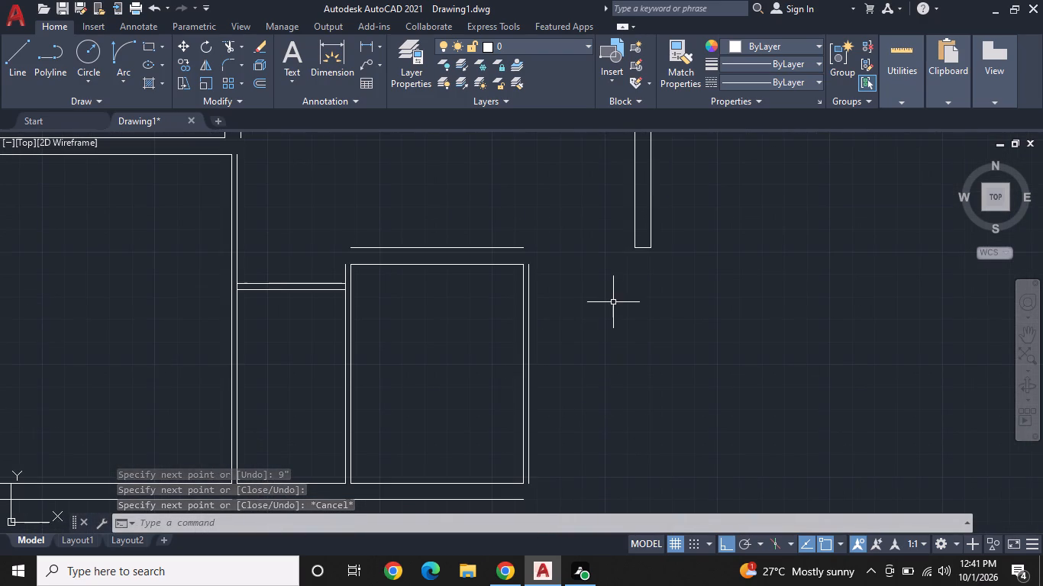
pyautogui.moveTo(613, 302); pyautogui.dragTo(483, 391, button='middle')
pyautogui.scroll(1, 445, 378)
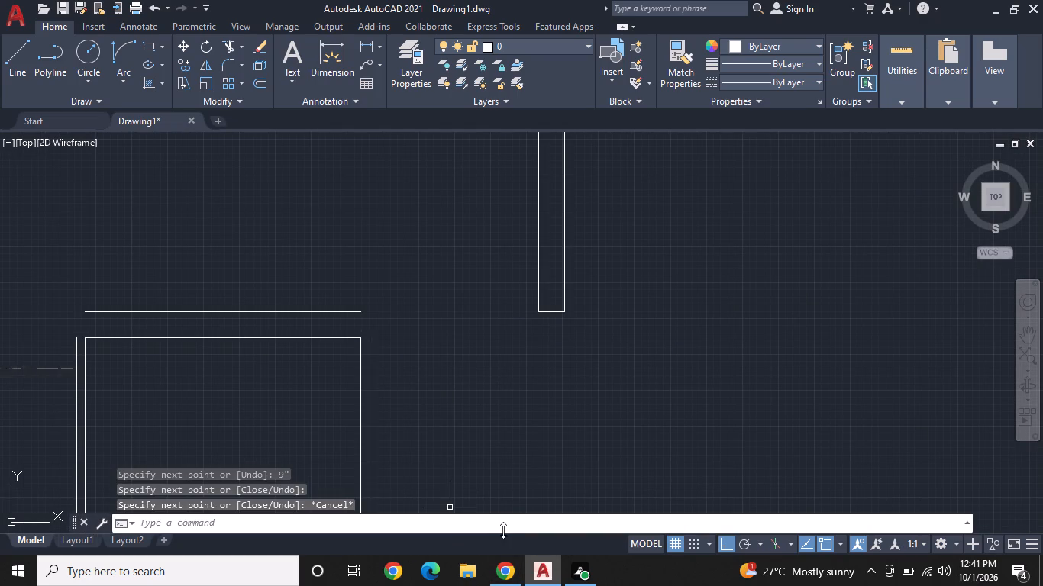
pyautogui.moveTo(515, 445); pyautogui.dragTo(512, 288, button='middle')
pyautogui.scroll(-1, 425, 272)
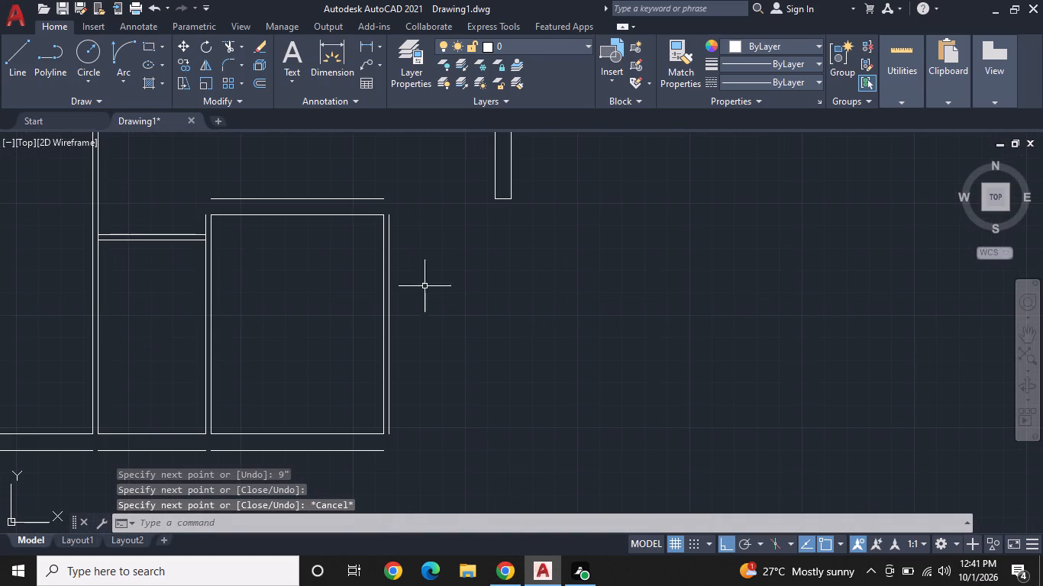
pyautogui.click(22, 50)
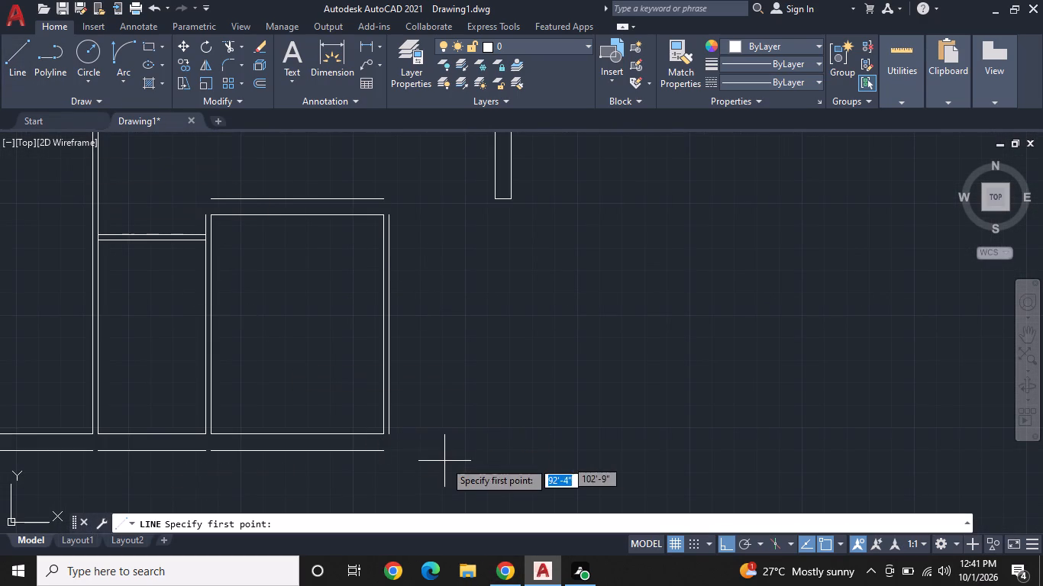
pyautogui.click(394, 433)
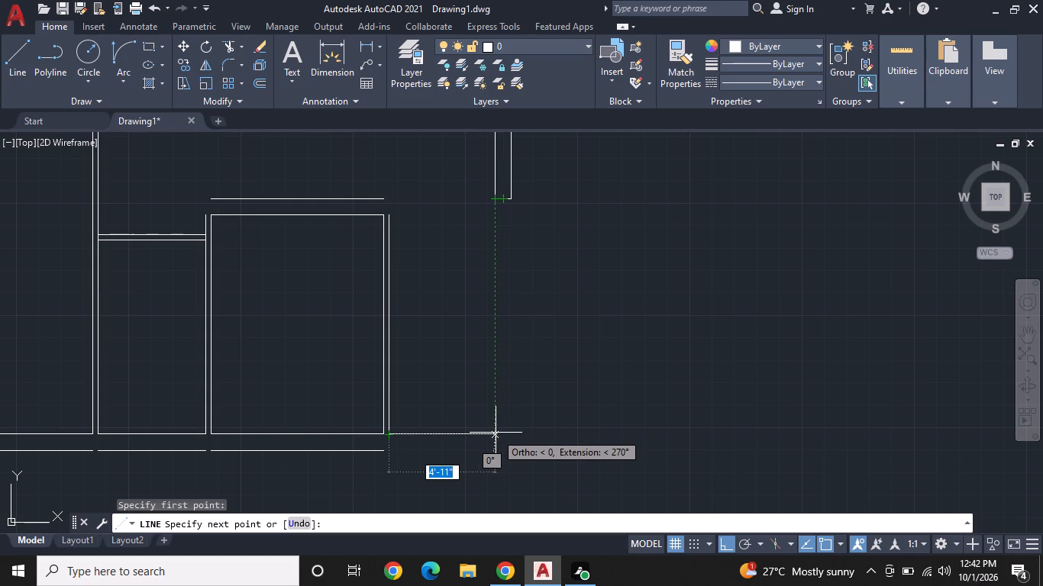
pyautogui.click(496, 433)
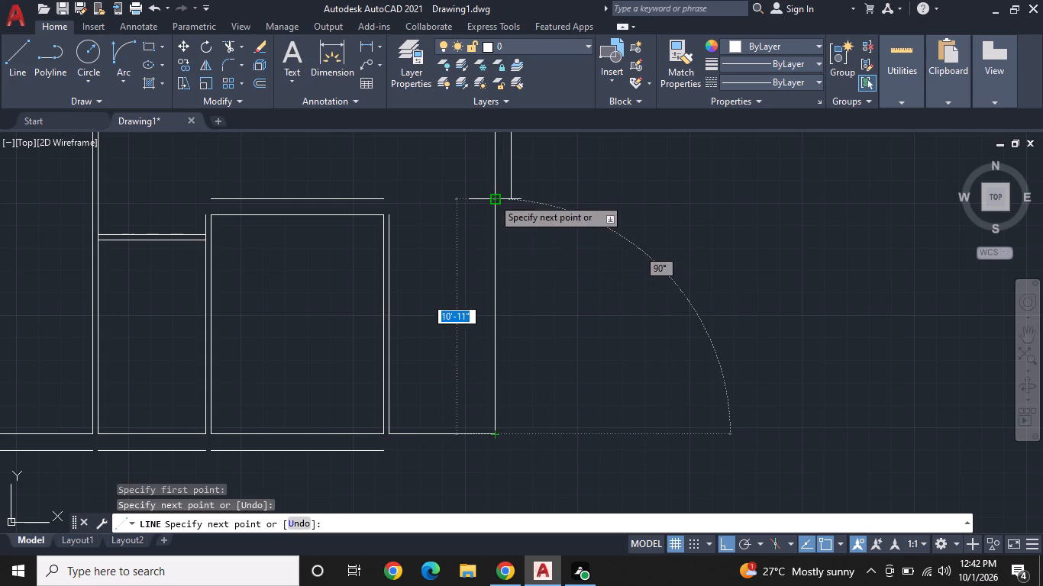
pyautogui.click(492, 198)
pyautogui.press('space')
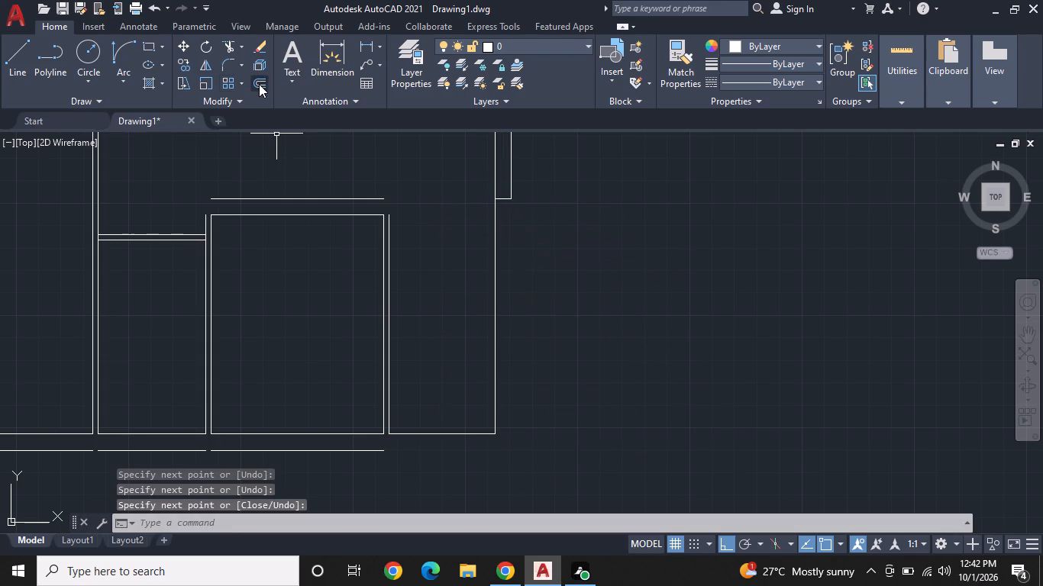
# Offset the east and south sides of the 4'-11" wide southeast room outward by 9".
pyautogui.click(259, 84)
pyautogui.rightClick(373, 247)
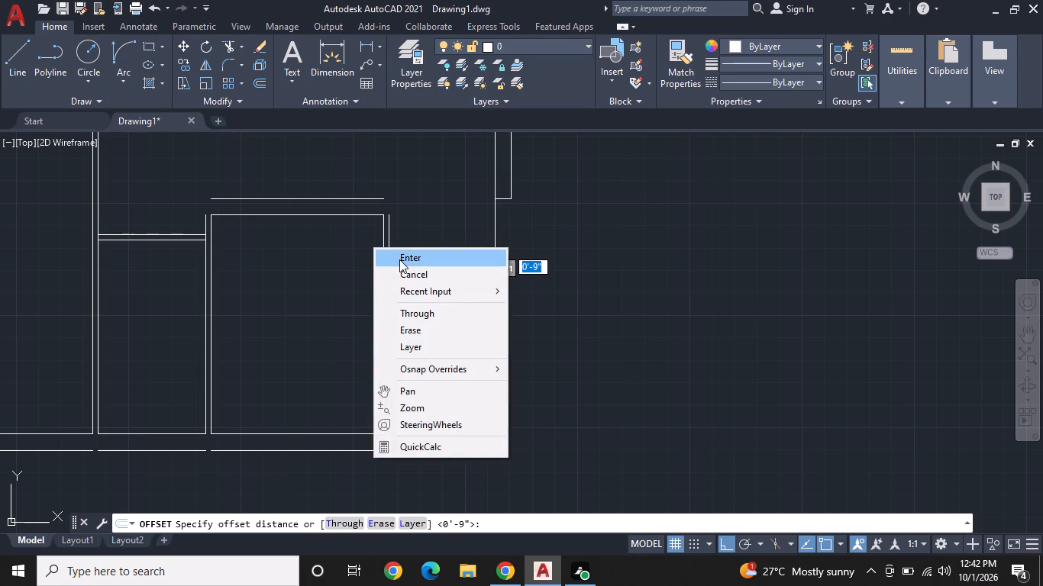
pyautogui.click(399, 259)
pyautogui.click(494, 308)
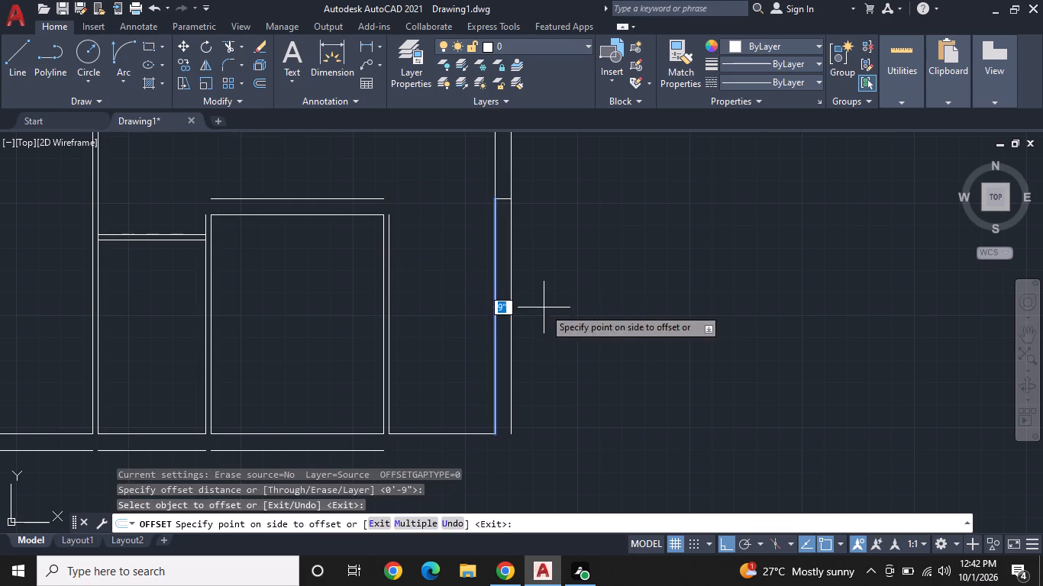
pyautogui.click(544, 307)
pyautogui.click(460, 431)
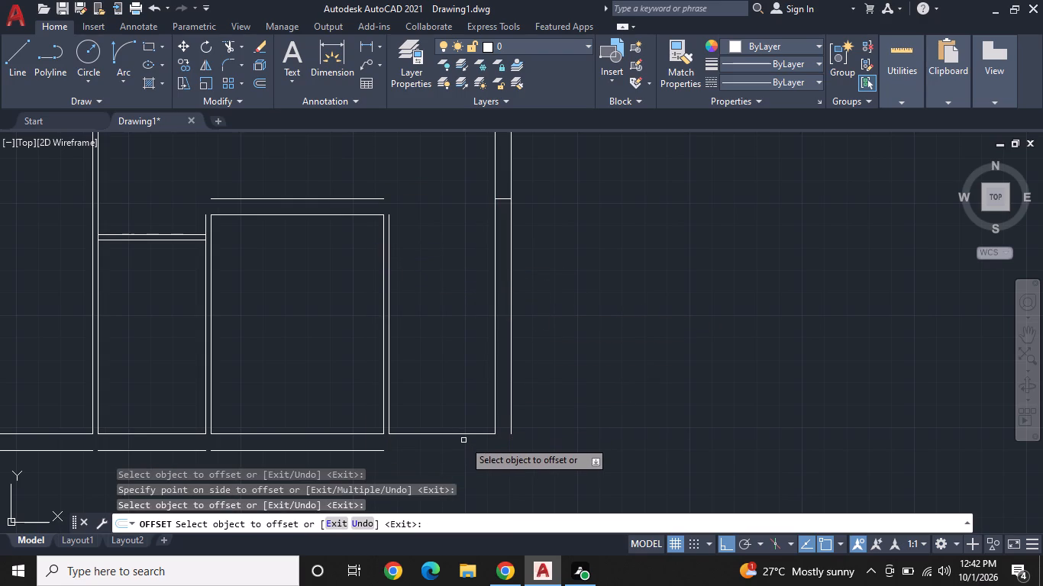
pyautogui.click(466, 433)
pyautogui.click(470, 458)
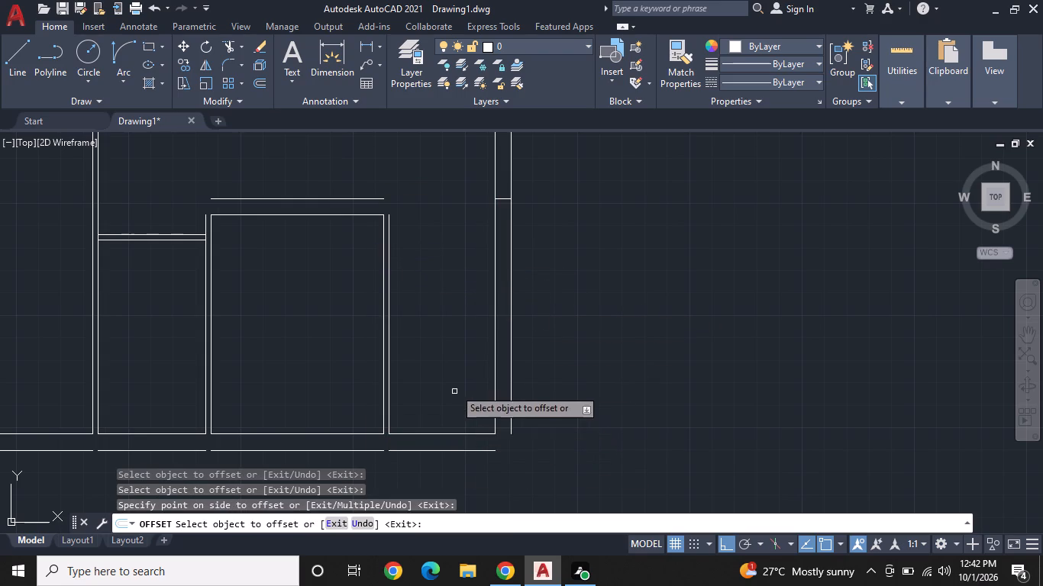
pyautogui.moveTo(489, 365); pyautogui.dragTo(574, 401, button='middle')
pyautogui.moveTo(533, 339); pyautogui.dragTo(531, 401, button='middle')
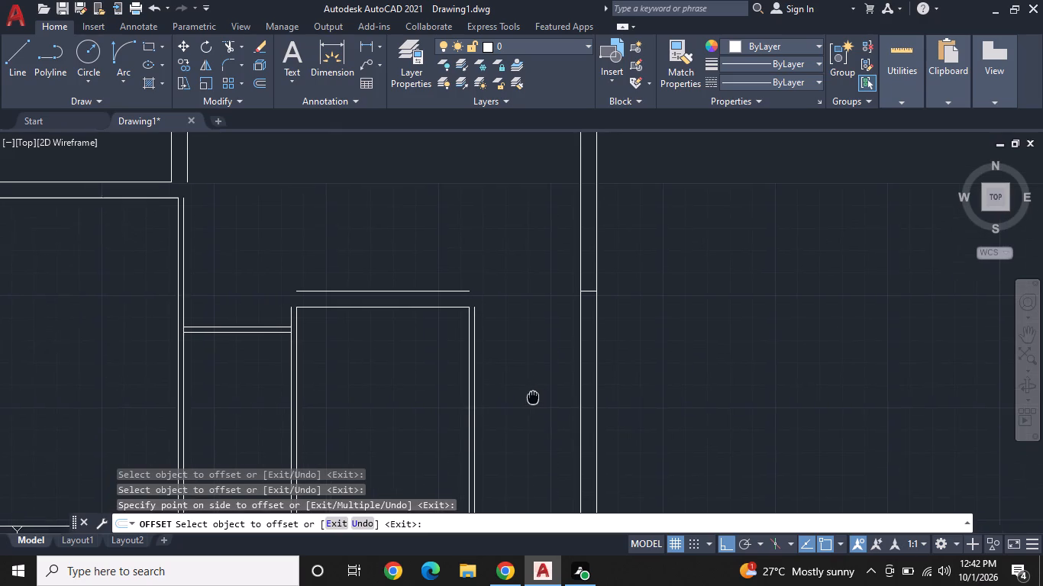
pyautogui.moveTo(531, 401); pyautogui.dragTo(531, 402, button='middle')
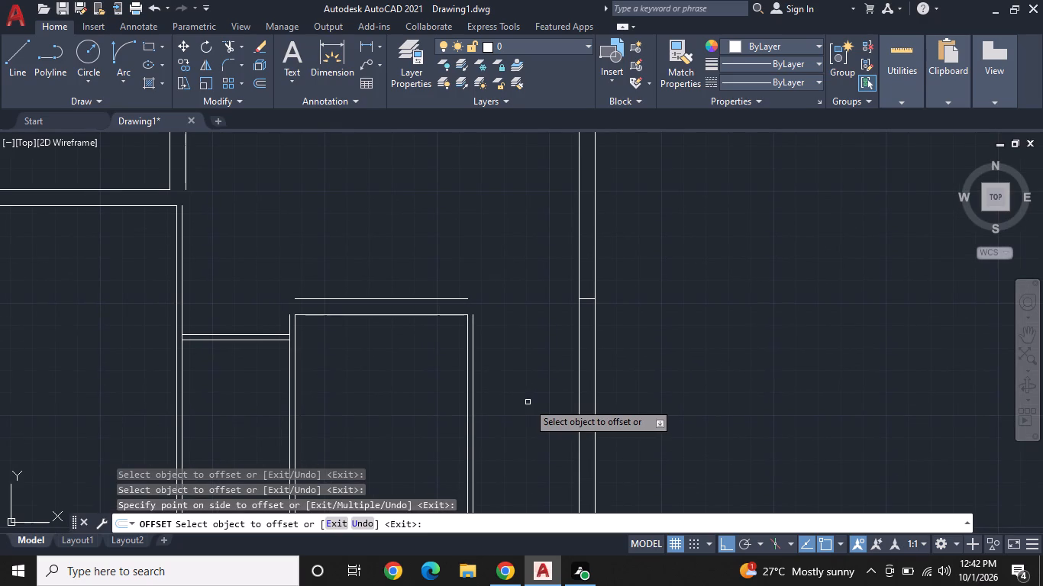
pyautogui.moveTo(514, 356); pyautogui.dragTo(557, 422, button='middle')
pyautogui.press('Escape')
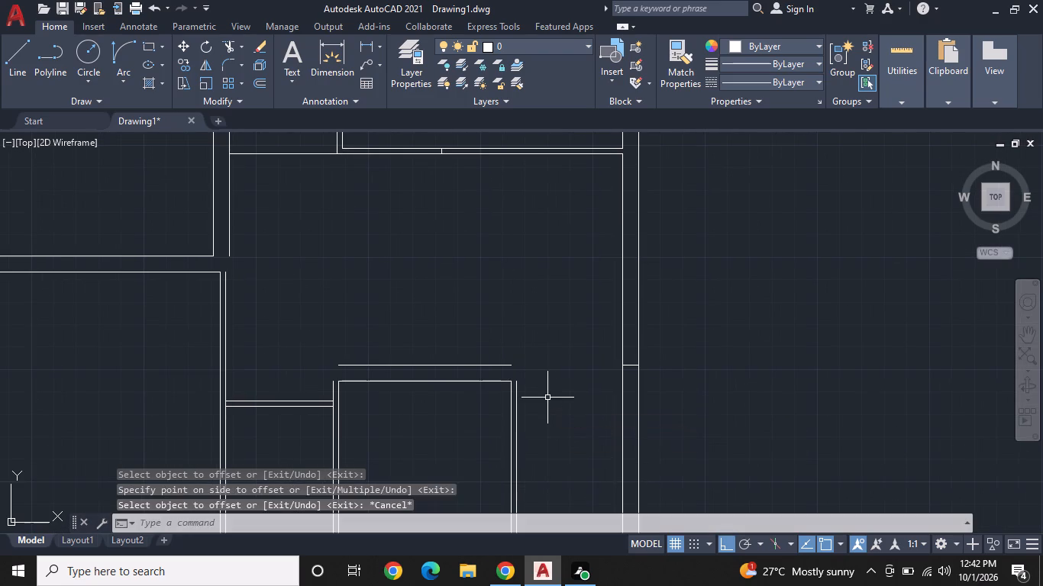
# Draw the southeast room's north side from the top of the 8' by 10'2" room's east partition to the east wall's inner face.
pyautogui.scroll(-3, 544, 374)
pyautogui.scroll(1, 548, 358)
pyautogui.moveTo(549, 349); pyautogui.dragTo(541, 301, button='middle')
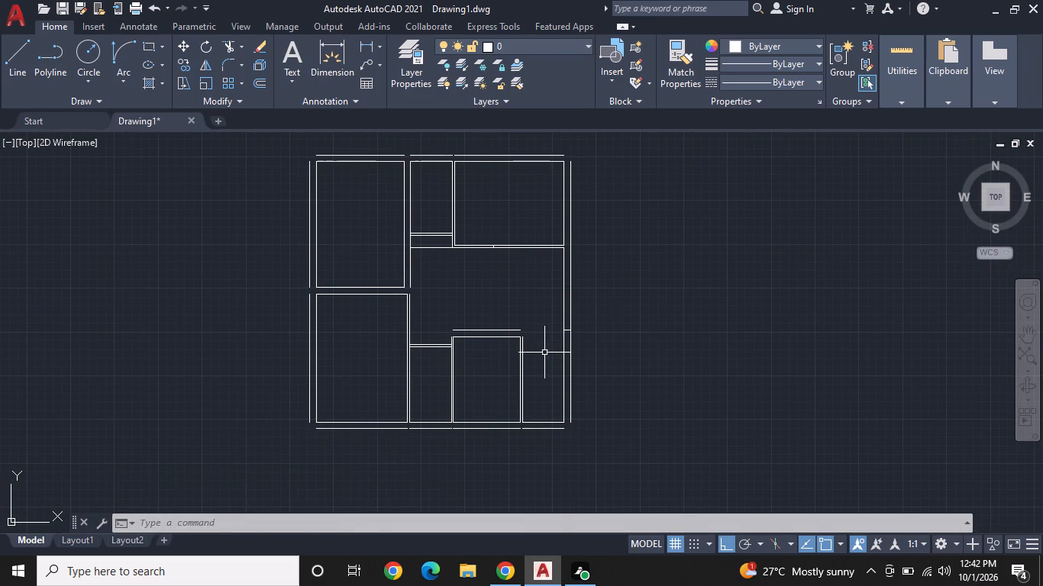
pyautogui.scroll(2, 535, 340)
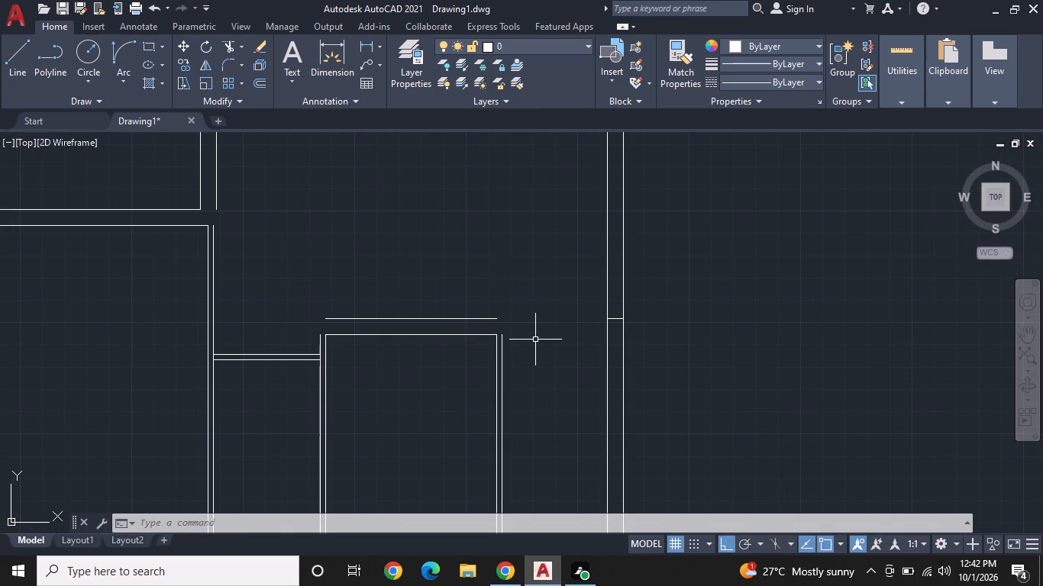
pyautogui.scroll(1, 535, 340)
pyautogui.moveTo(534, 340); pyautogui.dragTo(505, 398, button='middle')
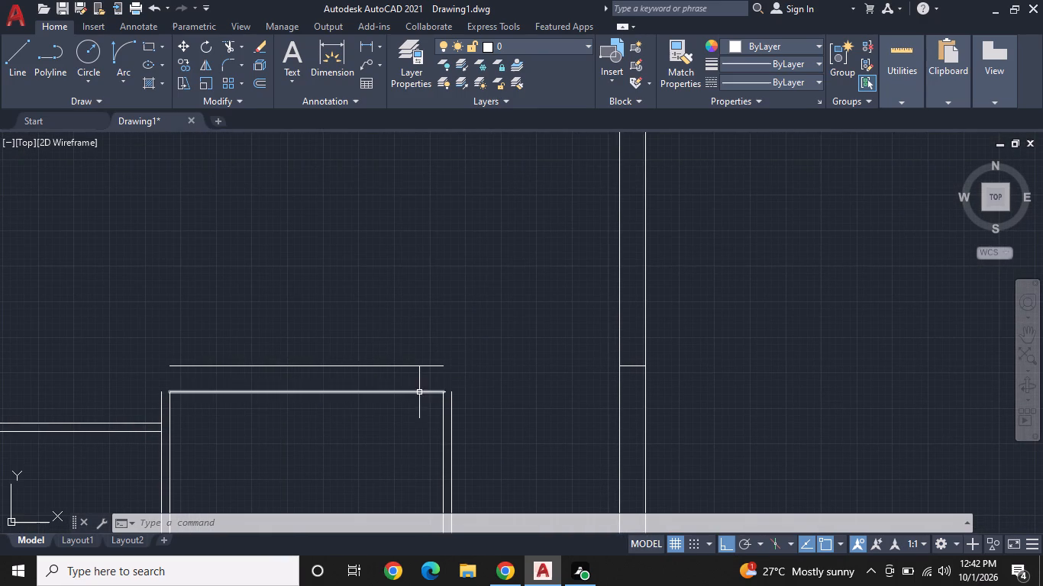
pyautogui.click(22, 49)
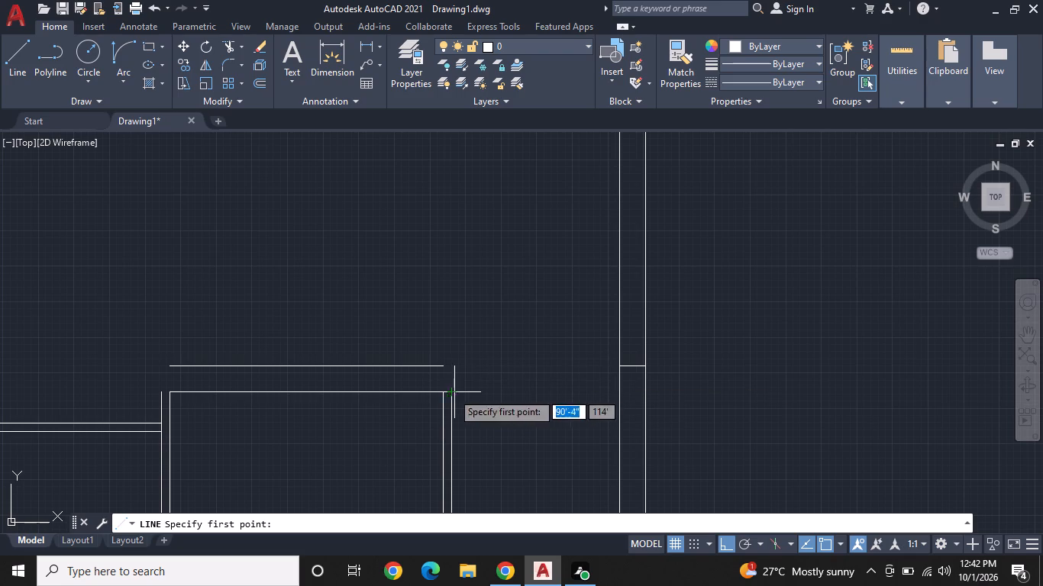
pyautogui.click(449, 392)
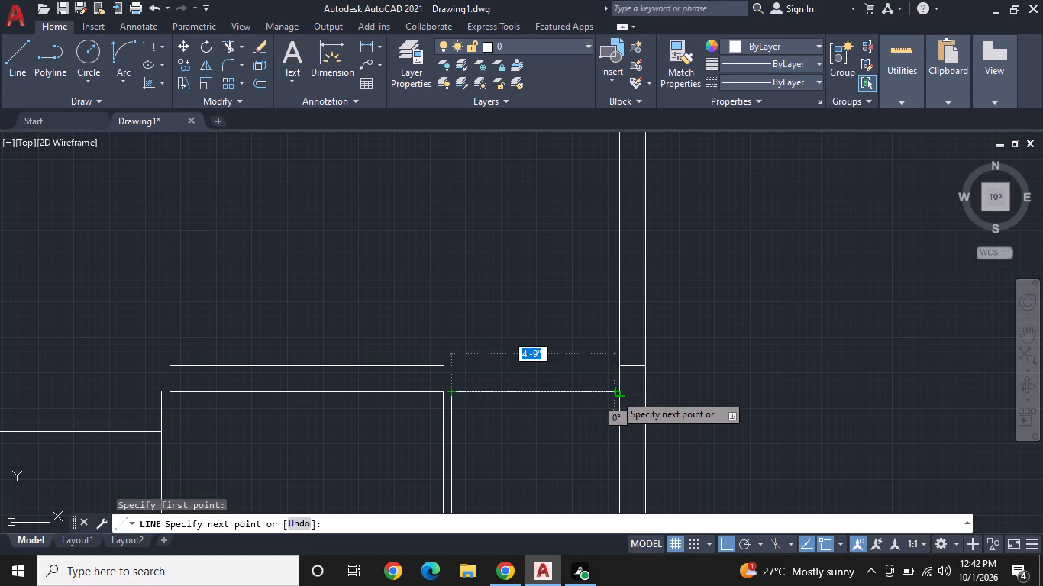
pyautogui.click(618, 394)
pyautogui.press('space')
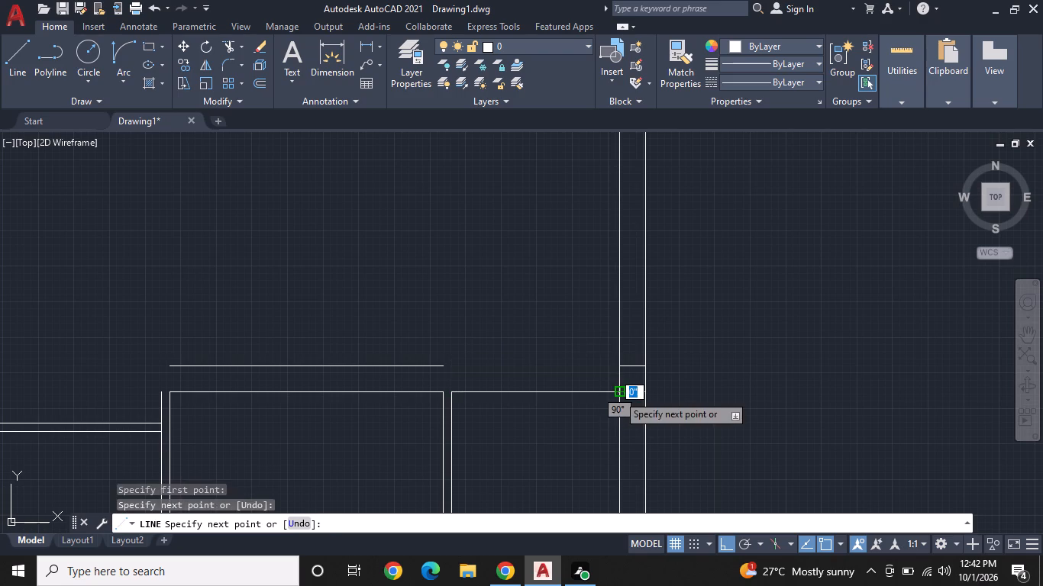
# Offset the north side of the 4'-11" wide southeast room 9" northward.
pyautogui.click(260, 80)
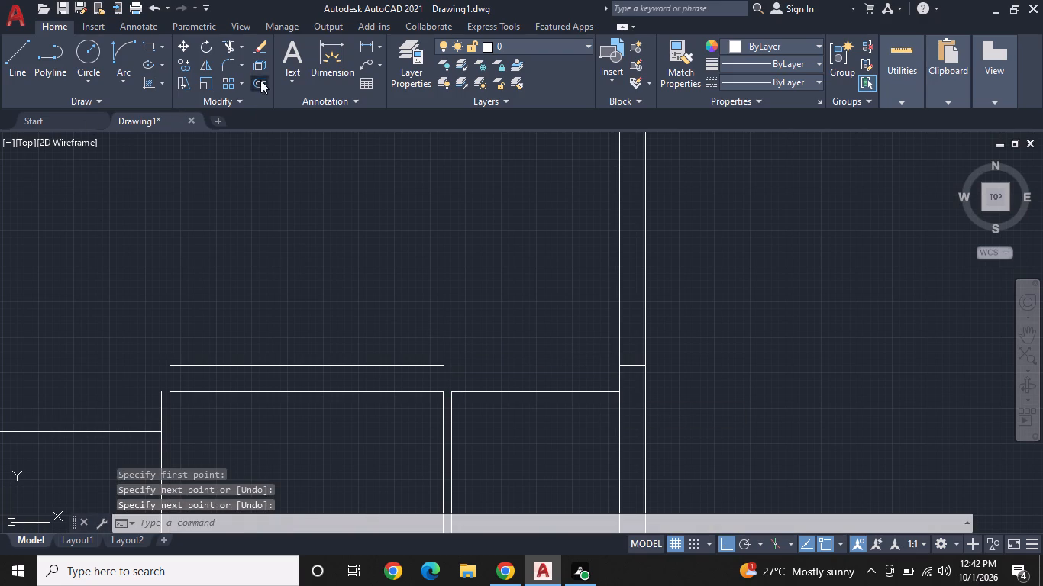
pyautogui.rightClick(444, 297)
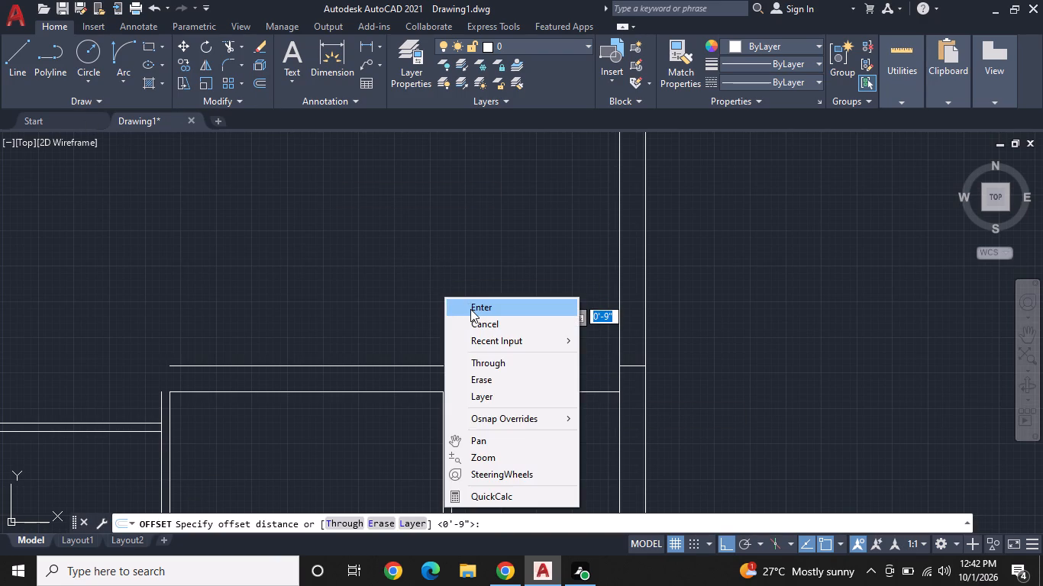
pyautogui.click(470, 309)
pyautogui.click(531, 395)
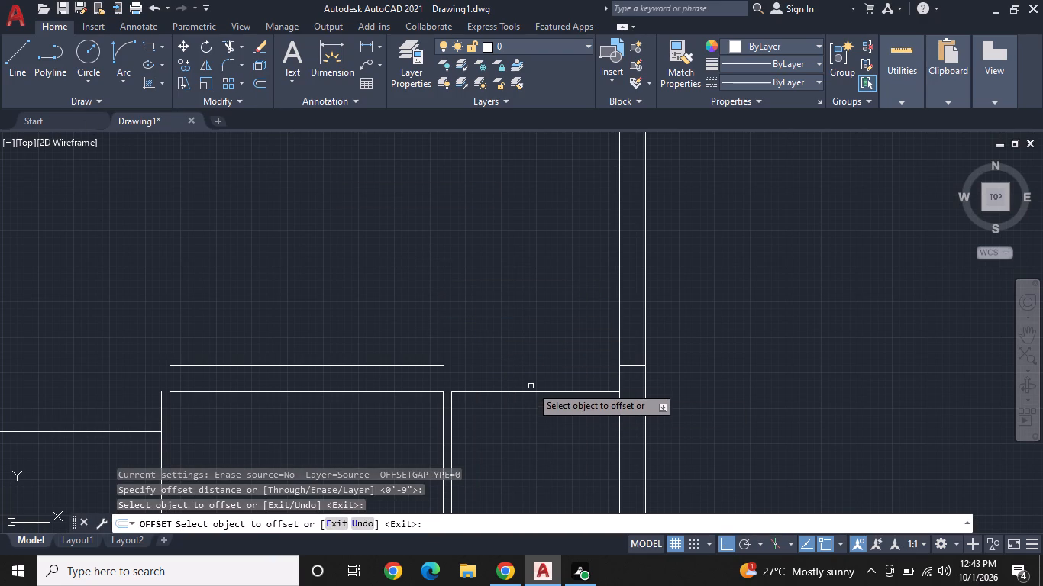
pyautogui.click(529, 390)
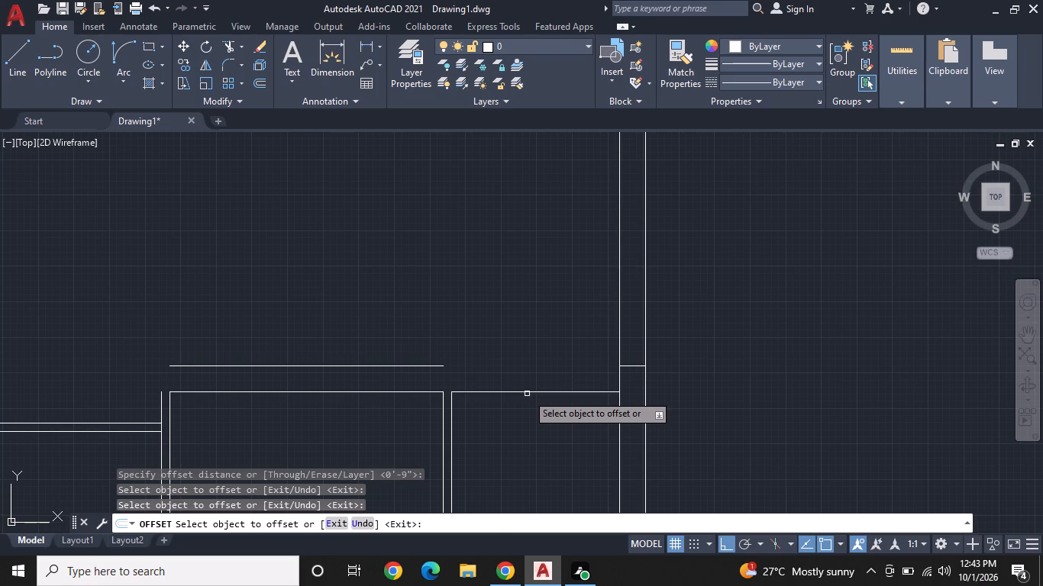
pyautogui.click(527, 394)
pyautogui.click(530, 334)
pyautogui.moveTo(535, 378); pyautogui.dragTo(560, 365, button='middle')
pyautogui.press('Escape')
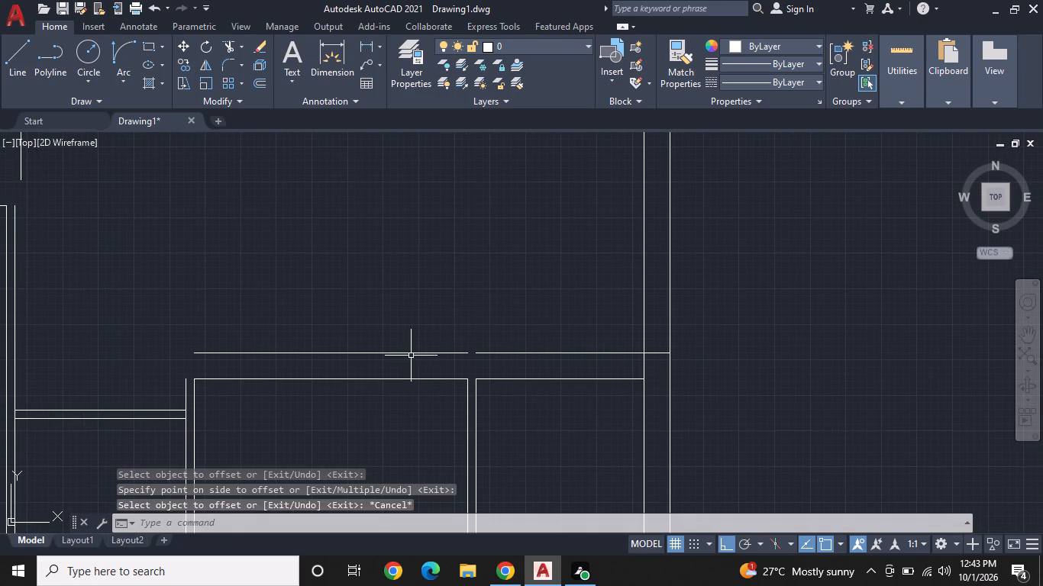
# Erase the north side line of the 8' by 10'2" room and the parallel offset line above it.
pyautogui.doubleClick(410, 355)
pyautogui.rightClick(410, 352)
pyautogui.click(466, 280)
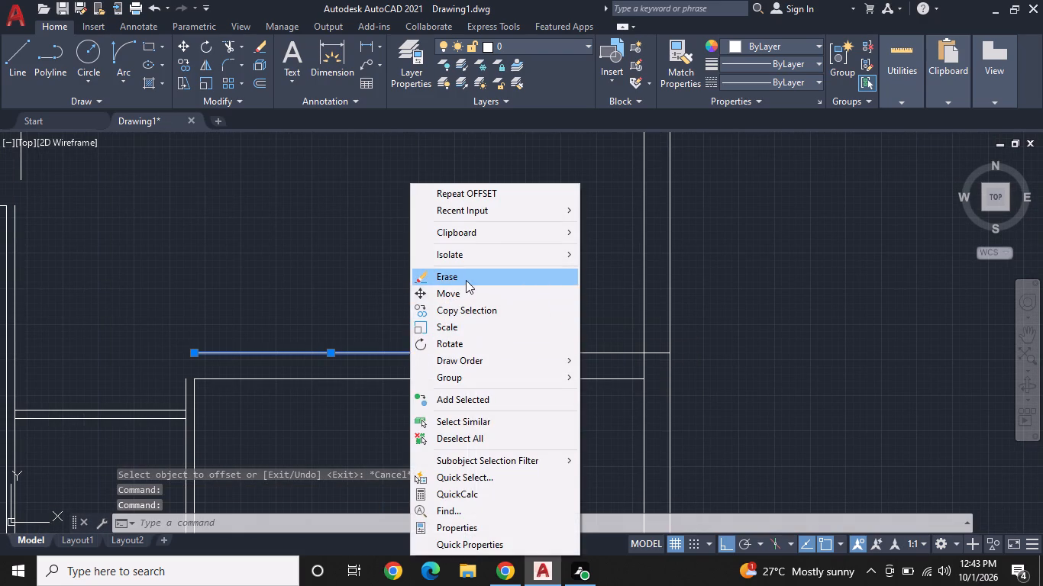
pyautogui.click(399, 376)
pyautogui.moveTo(399, 381); pyautogui.dragTo(396, 386)
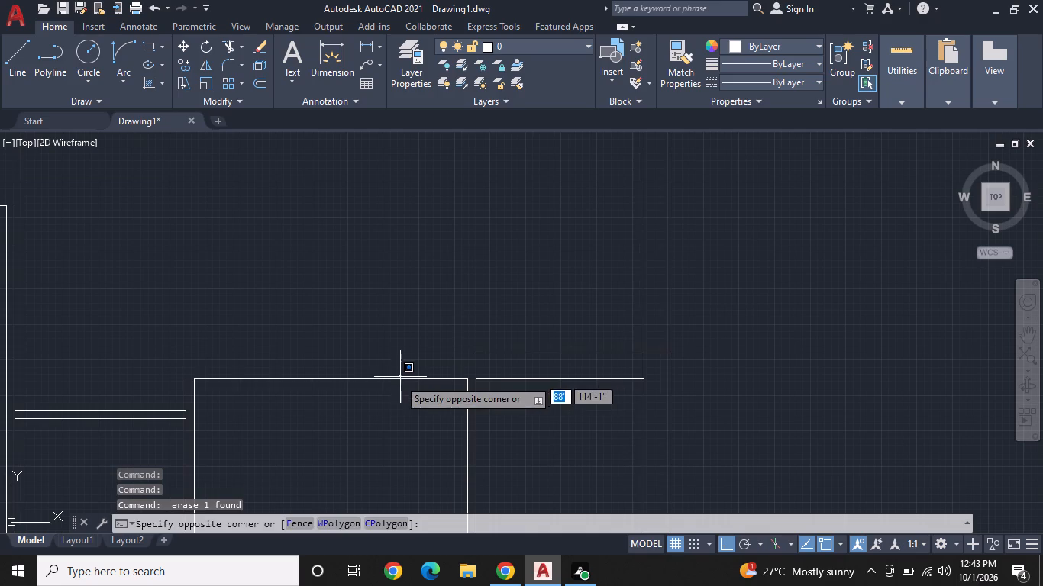
pyautogui.moveTo(396, 386); pyautogui.dragTo(392, 391)
pyautogui.rightClick(392, 391)
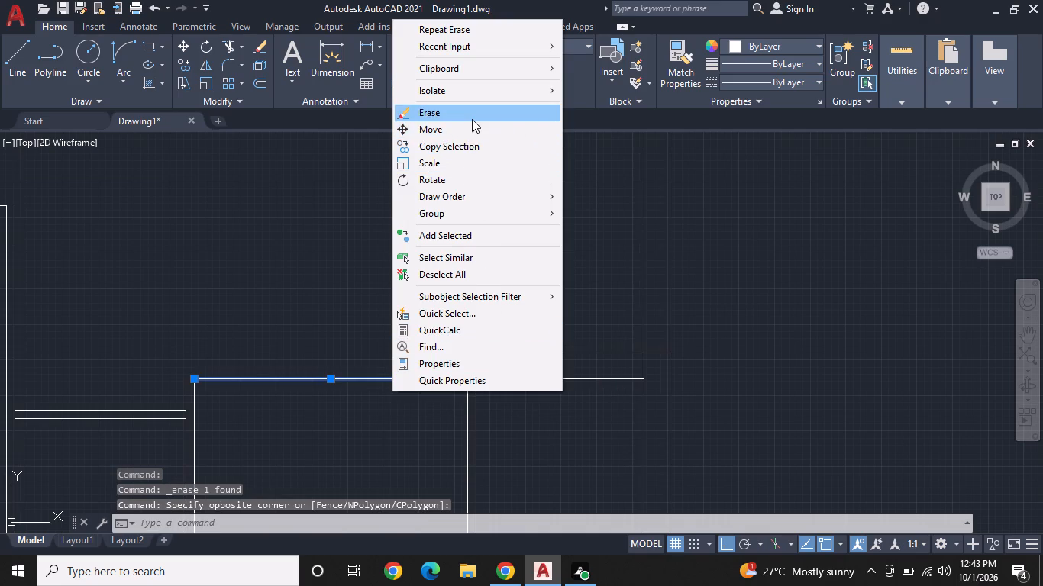
pyautogui.click(472, 119)
# Draw a 3" line closing the north end of the partition between the 8' by 10'2" room and the southeast room.
pyautogui.moveTo(403, 412); pyautogui.dragTo(416, 356, button='middle')
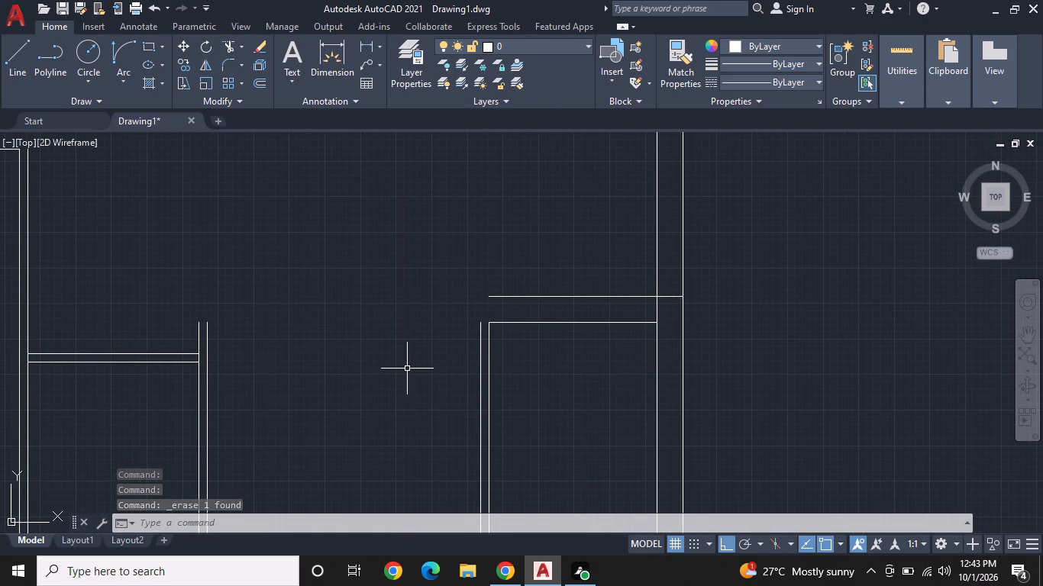
pyautogui.scroll(1, 434, 353)
pyautogui.moveTo(434, 352); pyautogui.dragTo(322, 284, button='middle')
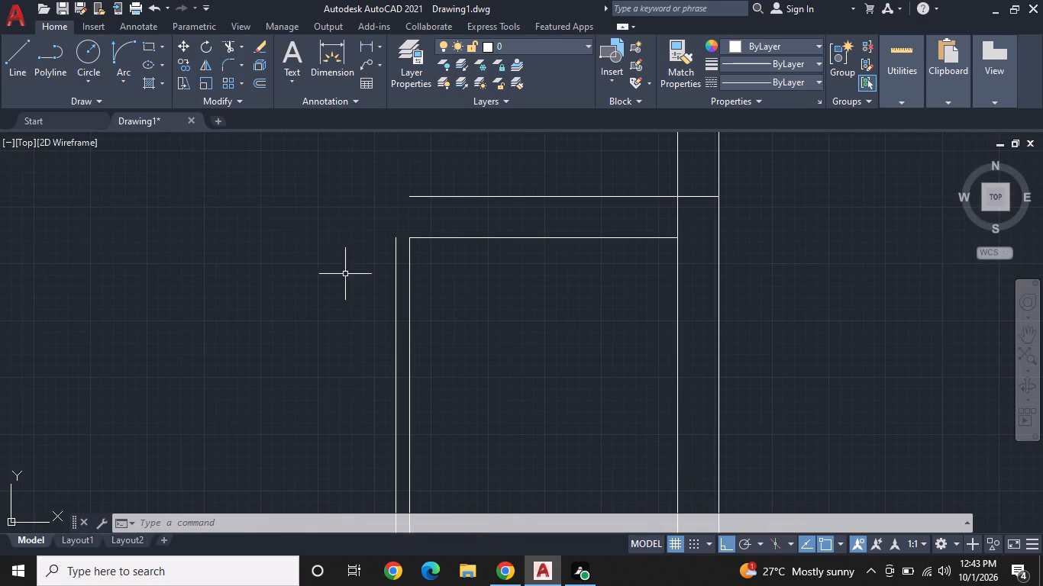
pyautogui.press('Escape')
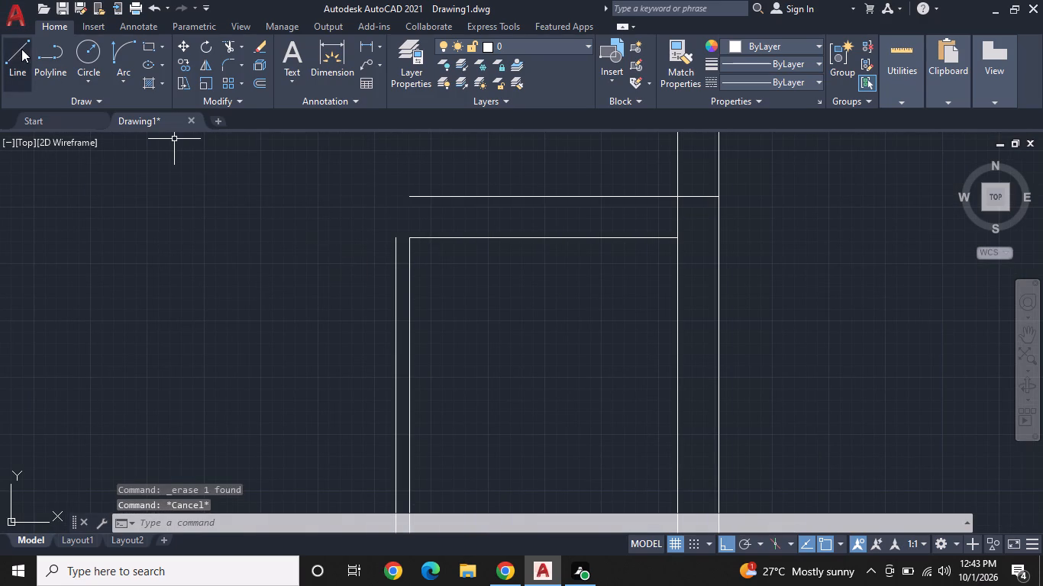
pyautogui.click(21, 49)
pyautogui.click(415, 241)
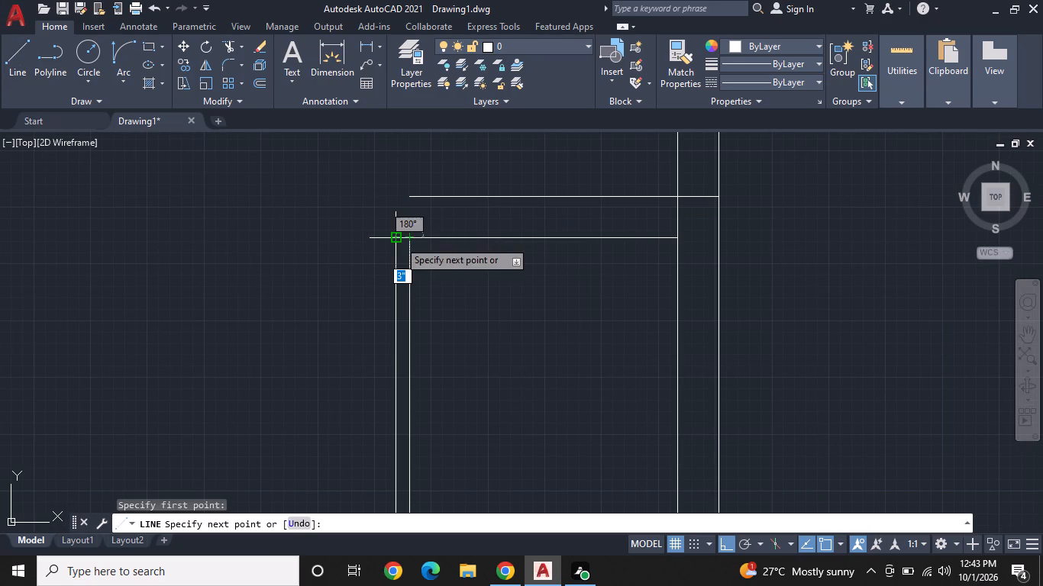
pyautogui.click(399, 240)
pyautogui.press('Escape')
pyautogui.moveTo(457, 245); pyautogui.dragTo(380, 204, button='middle')
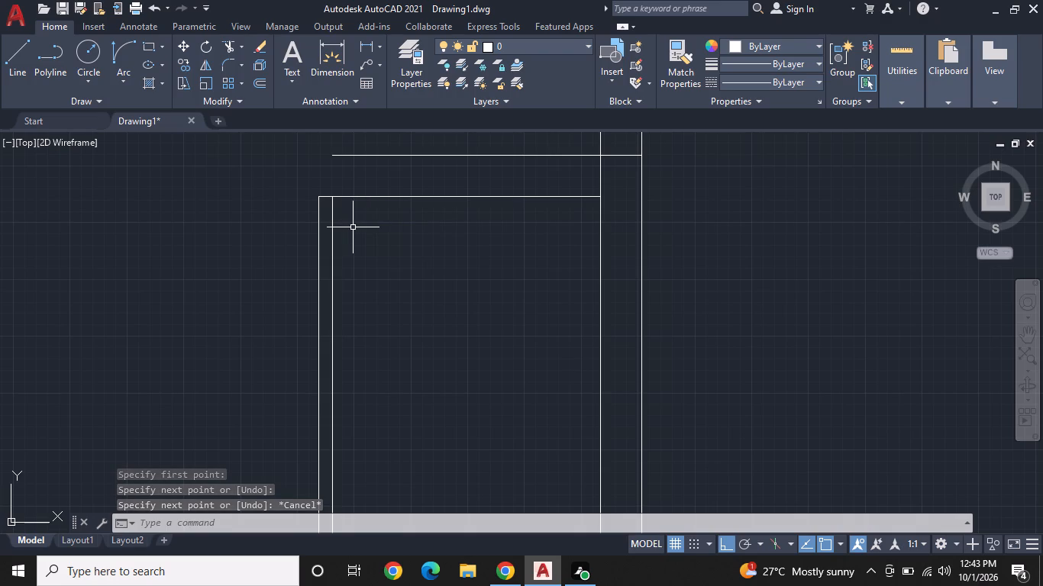
# Extend the southeast room's north wall about 1'-9" west, close it 9" south, and return its lower line to the partition.
pyautogui.moveTo(354, 229); pyautogui.dragTo(431, 283, button='middle')
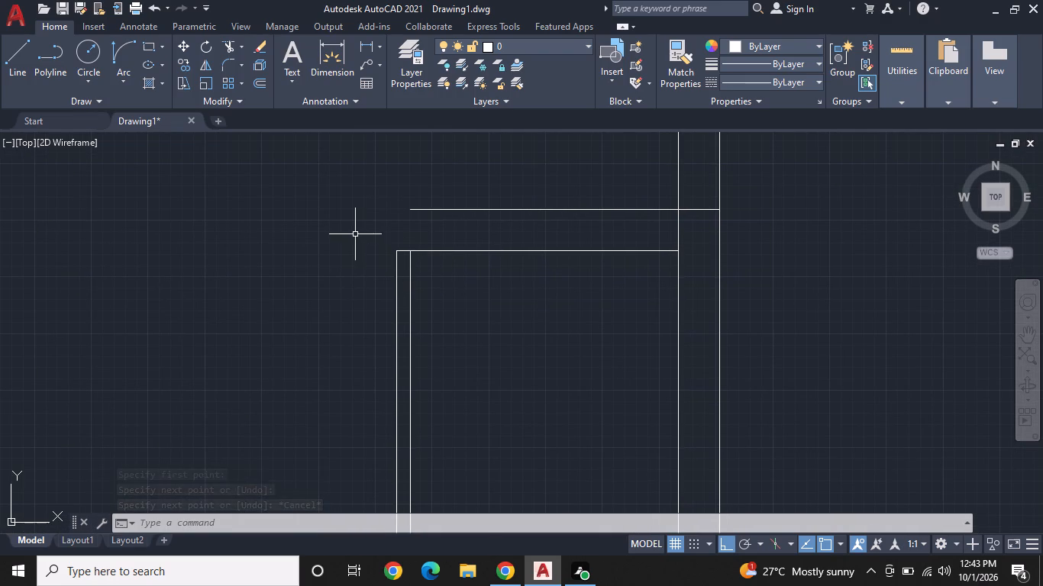
pyautogui.click(14, 59)
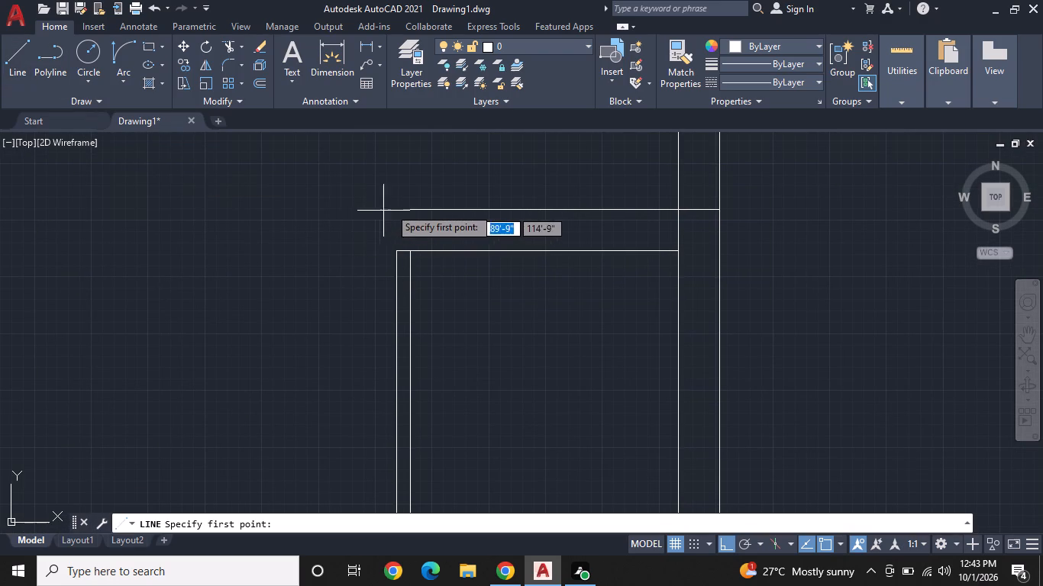
pyautogui.click(411, 208)
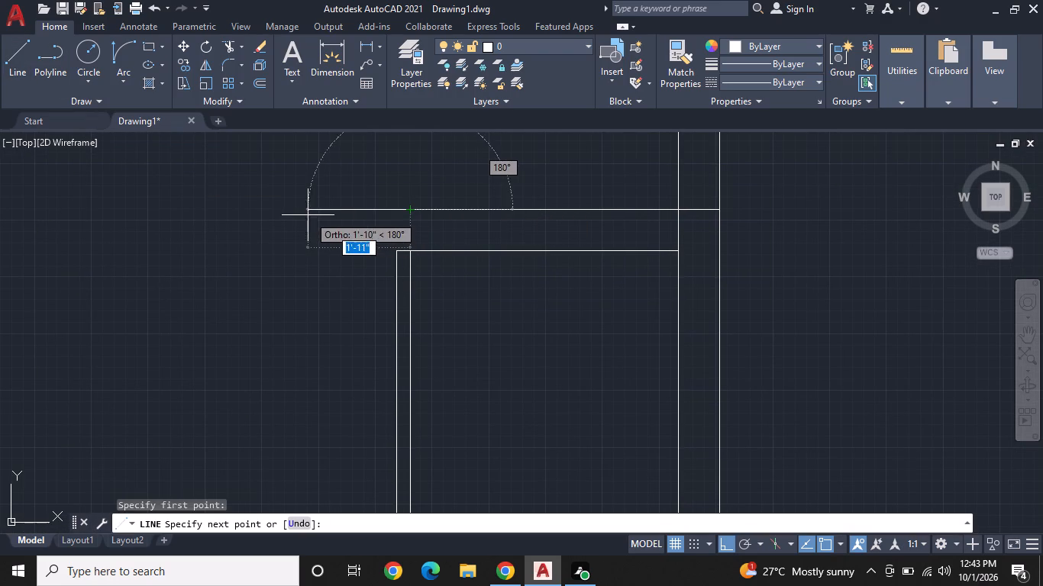
pyautogui.click(315, 209)
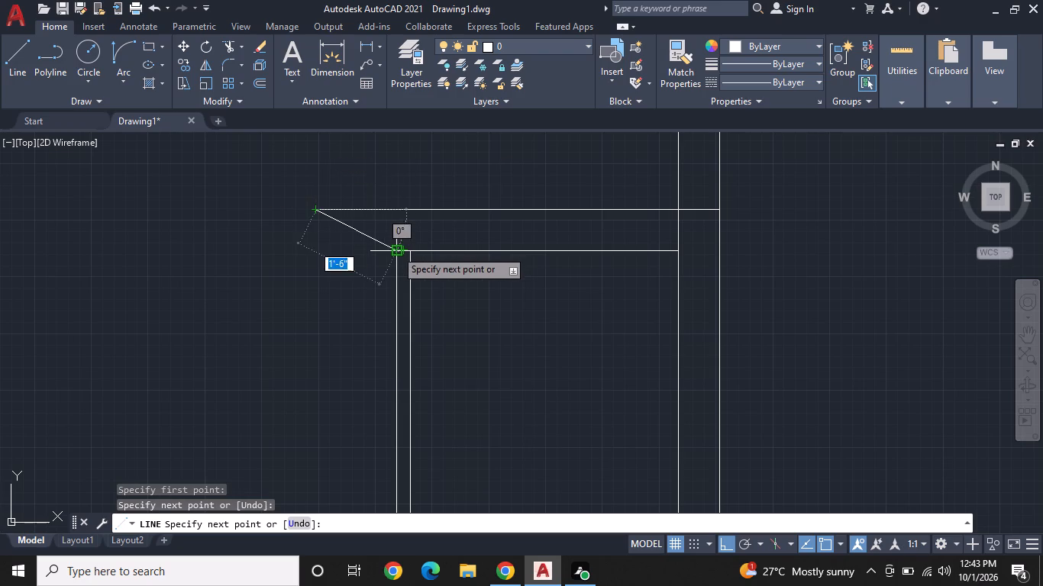
pyautogui.click(316, 247)
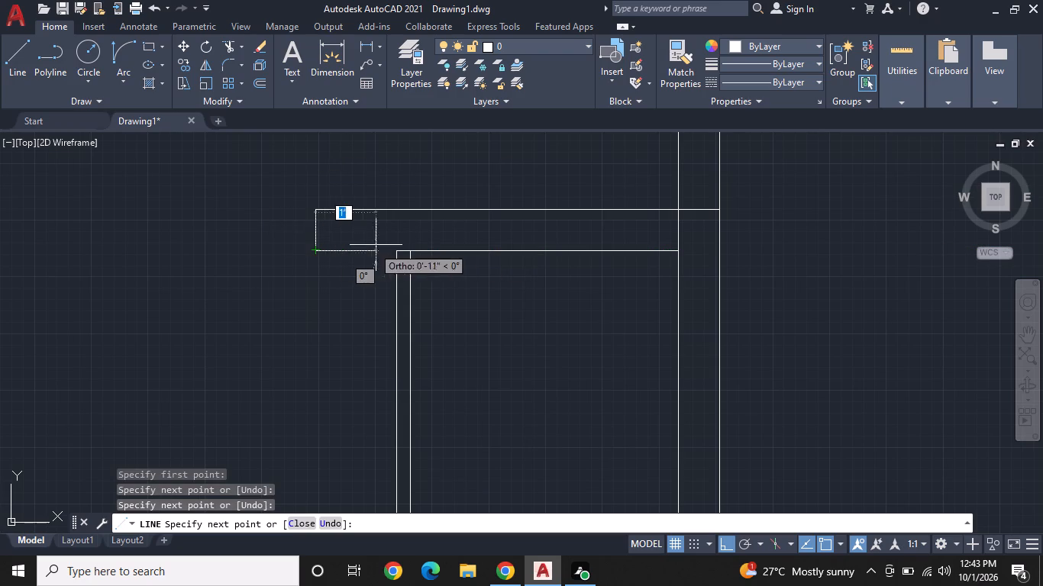
pyautogui.click(393, 246)
pyautogui.press('Escape')
pyautogui.moveTo(394, 246); pyautogui.dragTo(471, 272, button='middle')
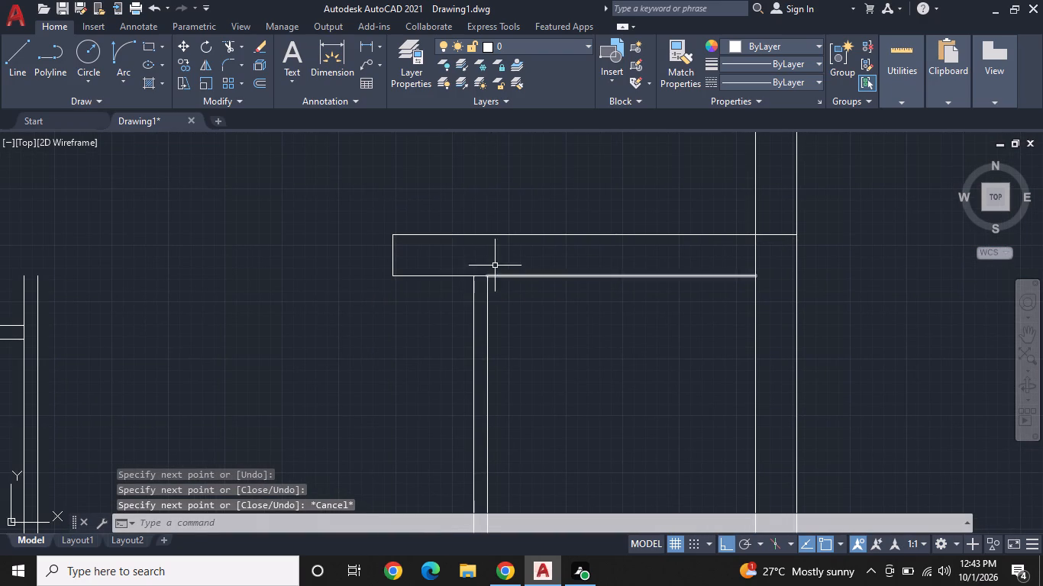
# Draw a line from the partition's northwest corner 9" north across the wall, continuing about 9'-10" to the northeast room's lower partition.
pyautogui.moveTo(496, 266); pyautogui.dragTo(508, 373, button='middle')
pyautogui.moveTo(496, 307); pyautogui.dragTo(504, 391, button='middle')
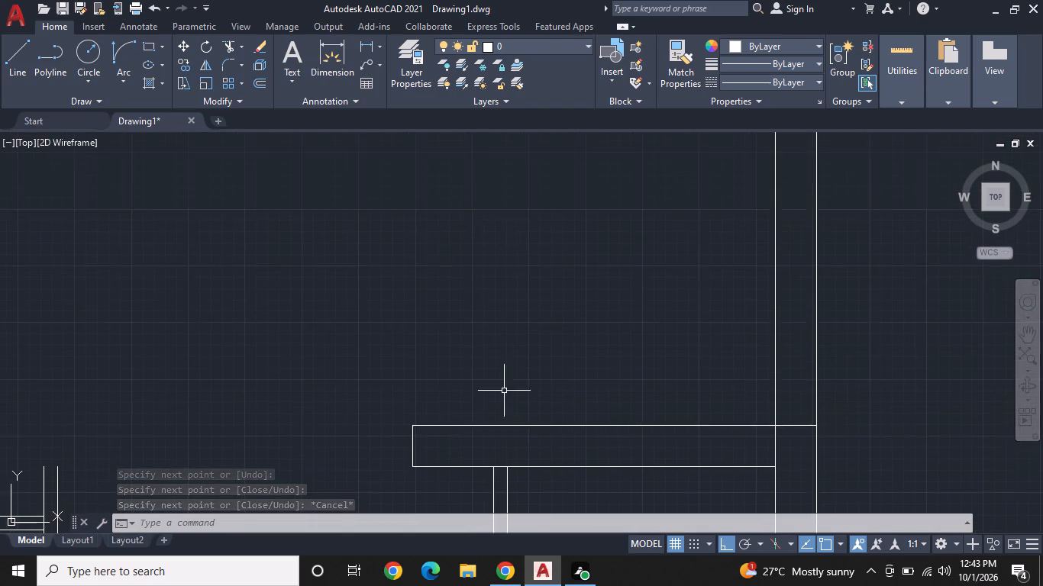
pyautogui.scroll(-2, 502, 382)
pyautogui.moveTo(497, 343); pyautogui.dragTo(498, 362, button='middle')
pyautogui.scroll(1, 498, 362)
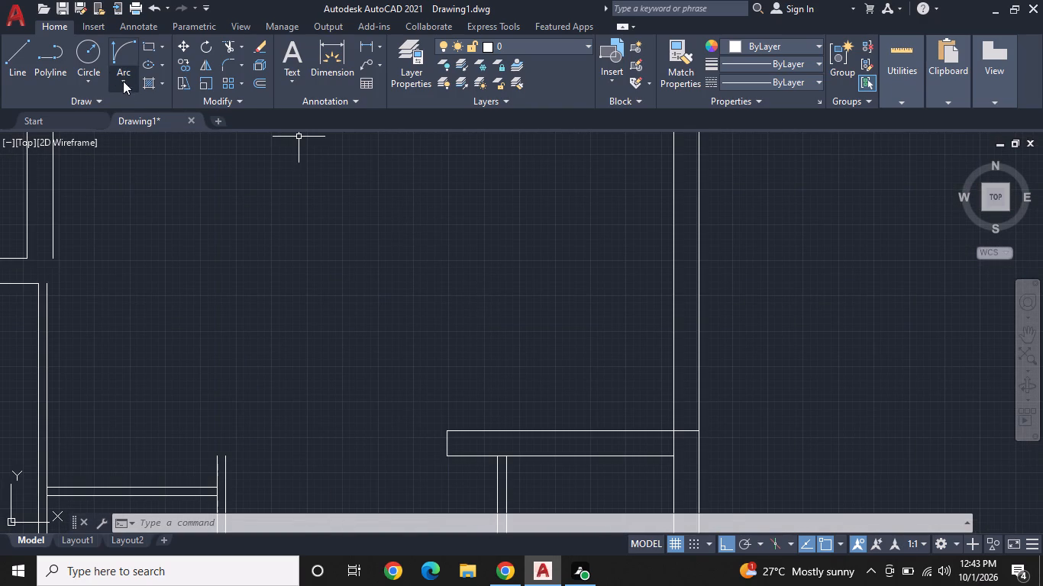
pyautogui.click(16, 56)
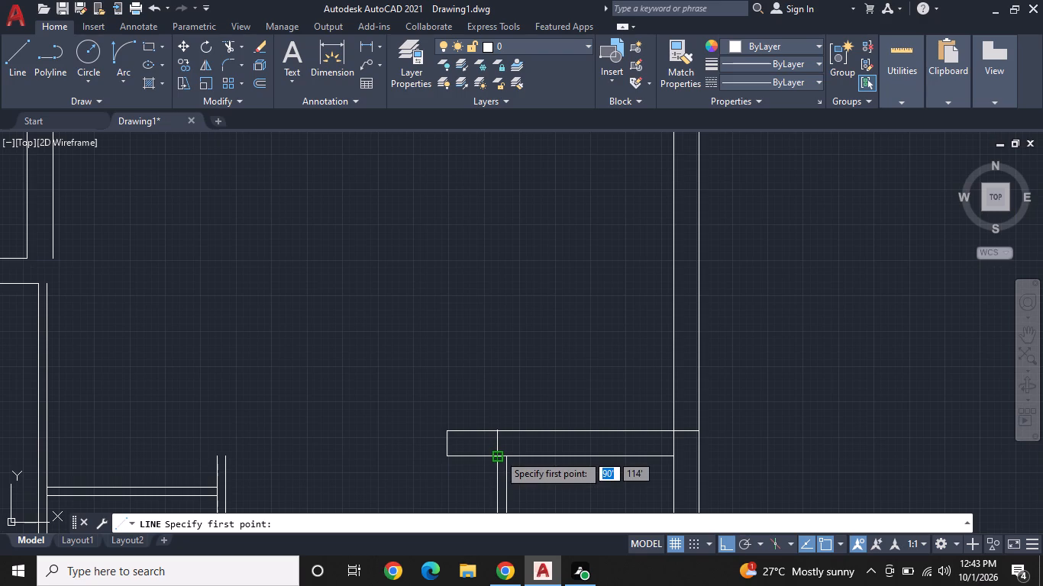
pyautogui.scroll(1, 496, 453)
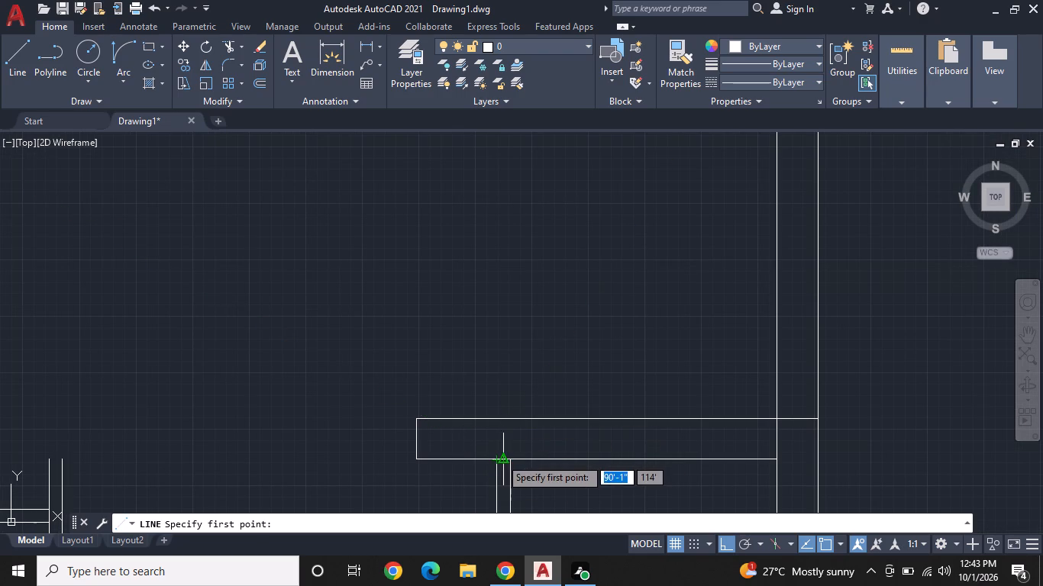
pyautogui.click(496, 459)
pyautogui.click(492, 420)
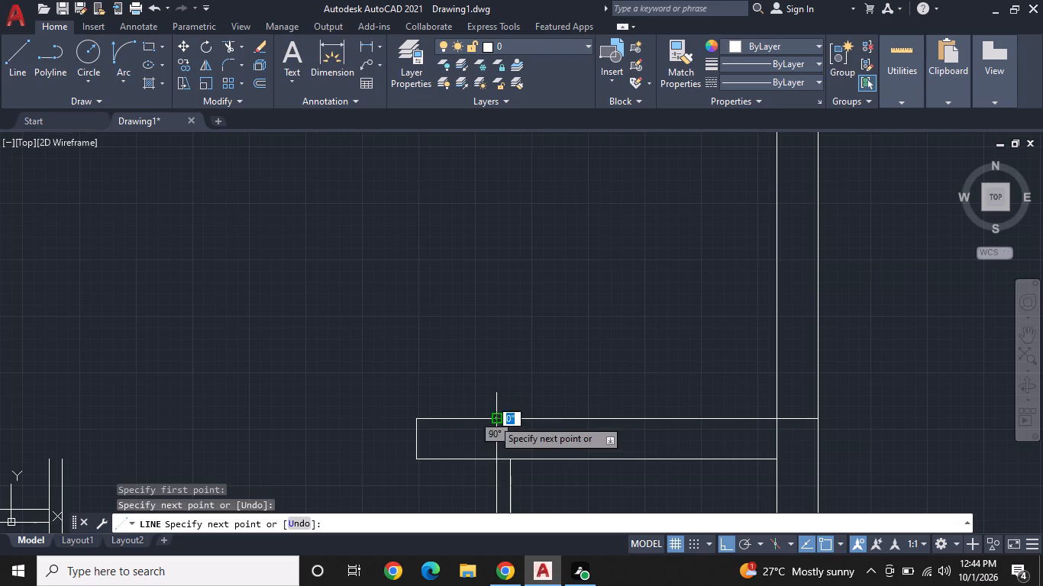
pyautogui.moveTo(447, 185); pyautogui.dragTo(479, 329, button='middle')
pyautogui.scroll(-1, 477, 336)
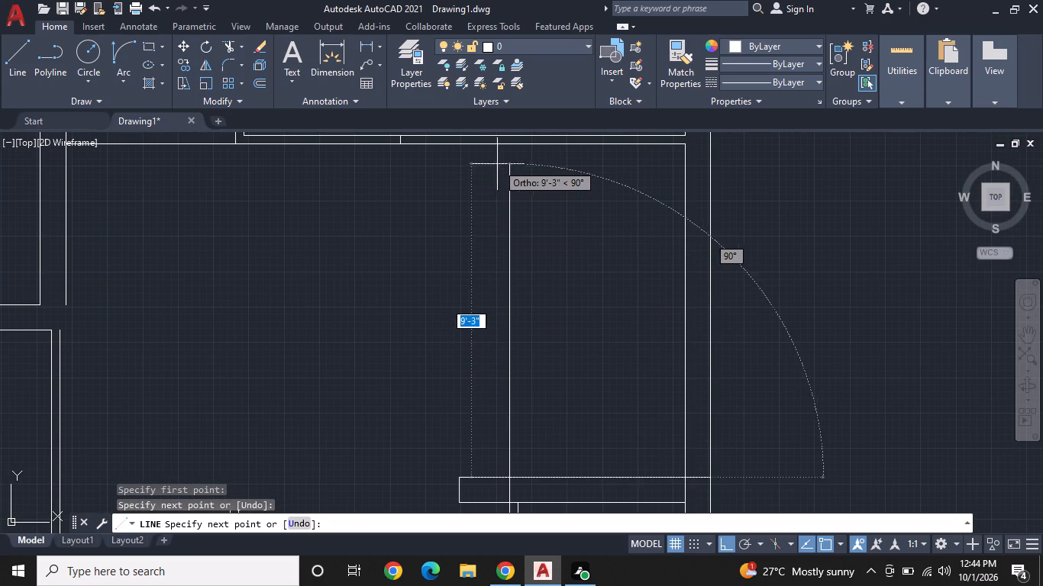
pyautogui.click(509, 139)
pyautogui.press('`')
pyautogui.press('Escape')
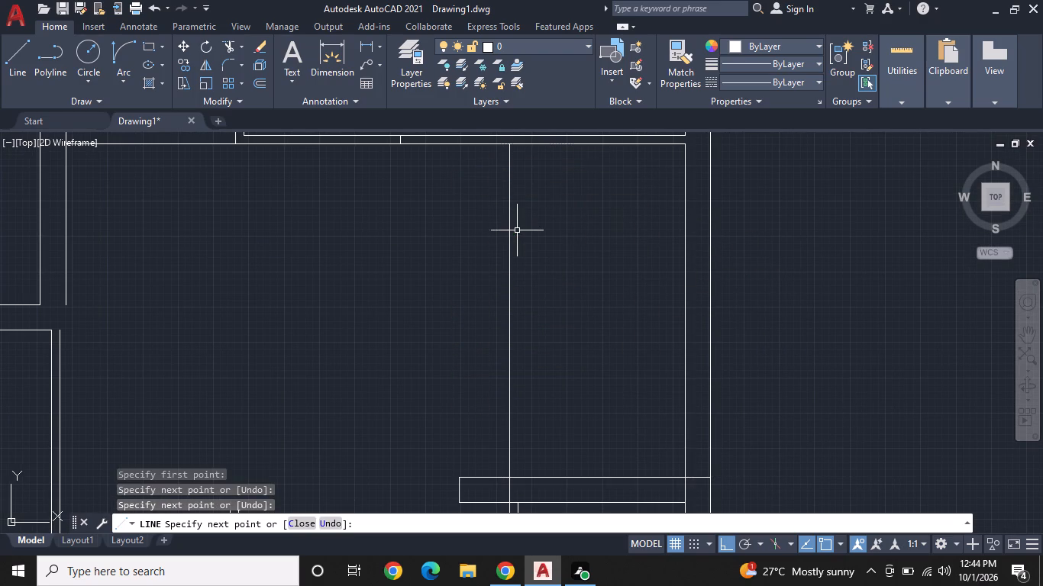
pyautogui.press('Escape')
# Offset the new north-south line 9" east to form a wall.
pyautogui.moveTo(517, 231); pyautogui.dragTo(344, 210, button='middle')
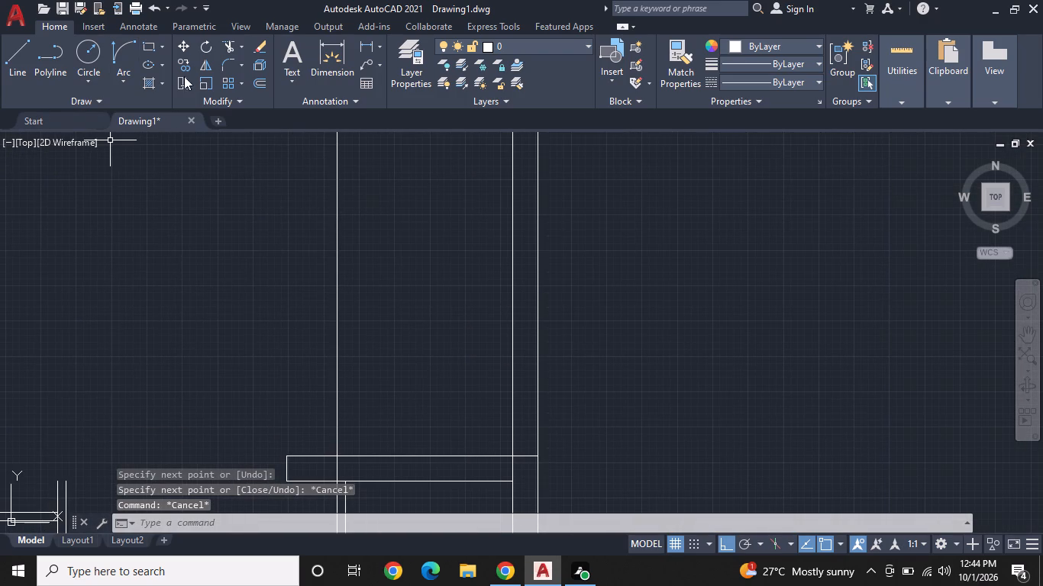
pyautogui.click(268, 77)
pyautogui.click(260, 85)
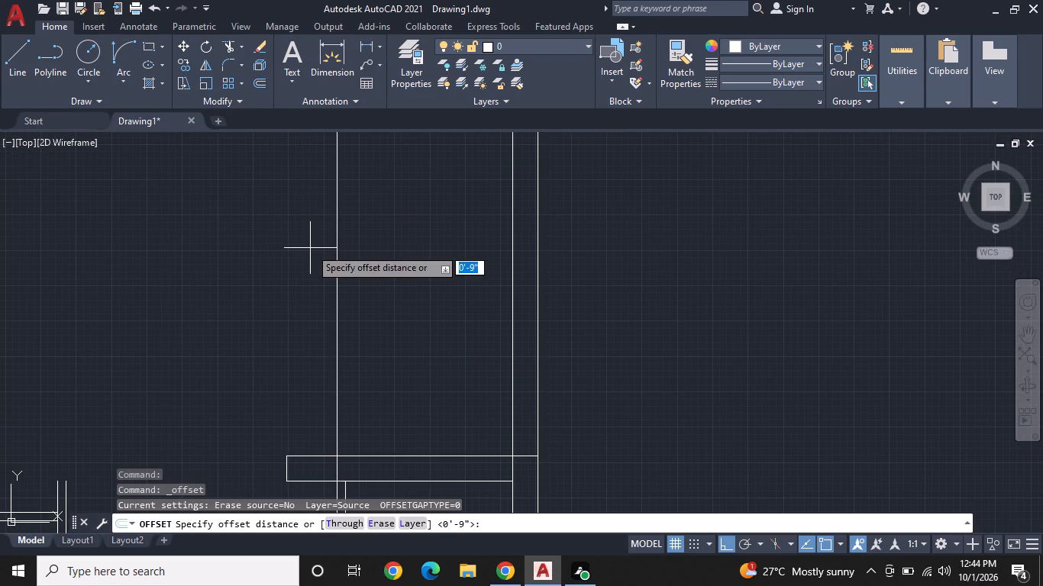
pyautogui.rightClick(310, 248)
pyautogui.click(359, 260)
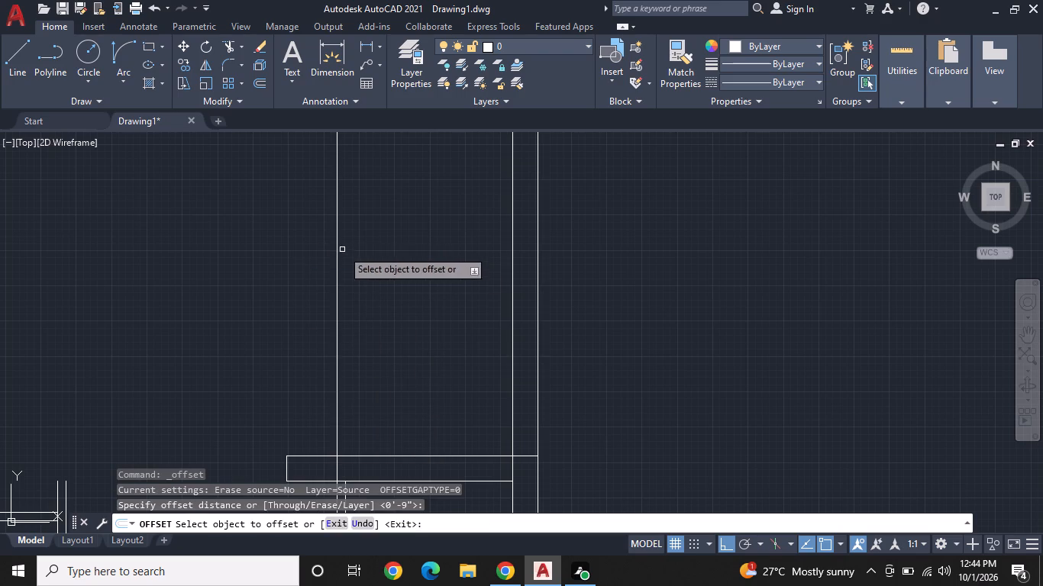
pyautogui.click(337, 246)
pyautogui.click(392, 246)
pyautogui.scroll(-1, 392, 246)
pyautogui.moveTo(389, 250); pyautogui.dragTo(409, 218, button='middle')
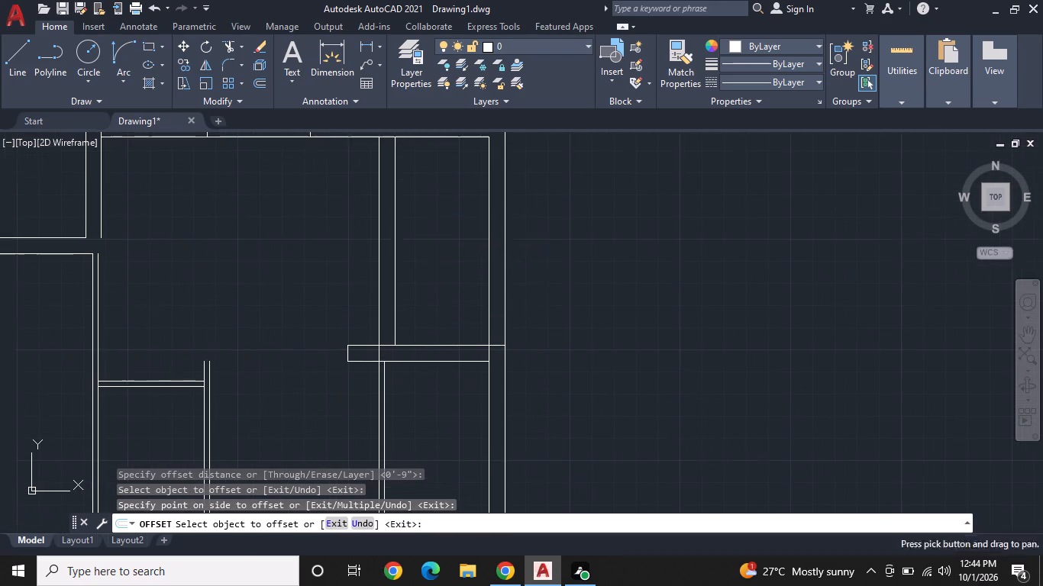
pyautogui.press('Escape')
# Trim the short line segment crossing the 9" horizontal wall above the partition.
pyautogui.click(223, 47)
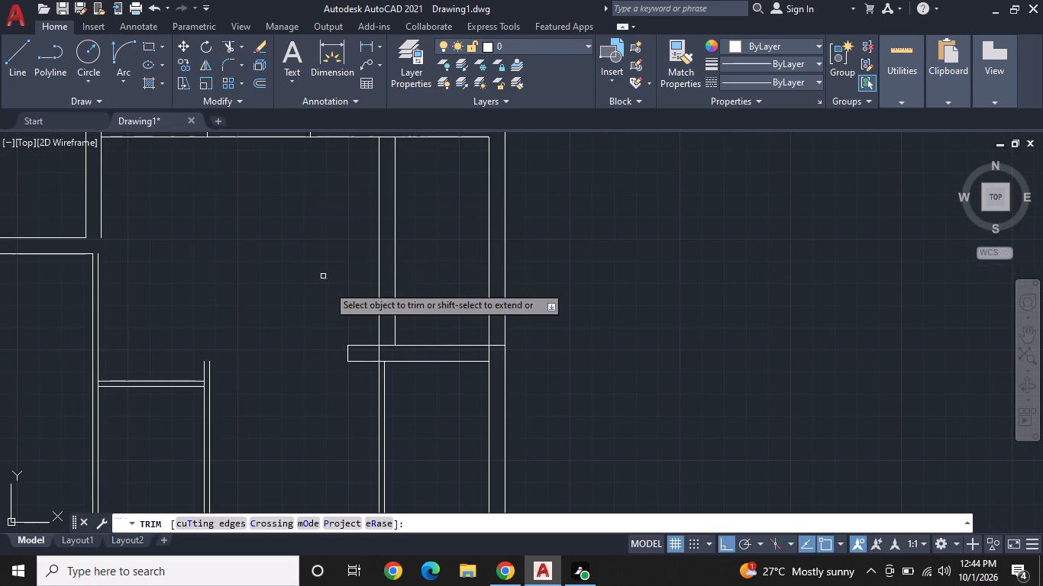
pyautogui.scroll(1, 391, 363)
pyautogui.click(371, 350)
pyautogui.press('Escape')
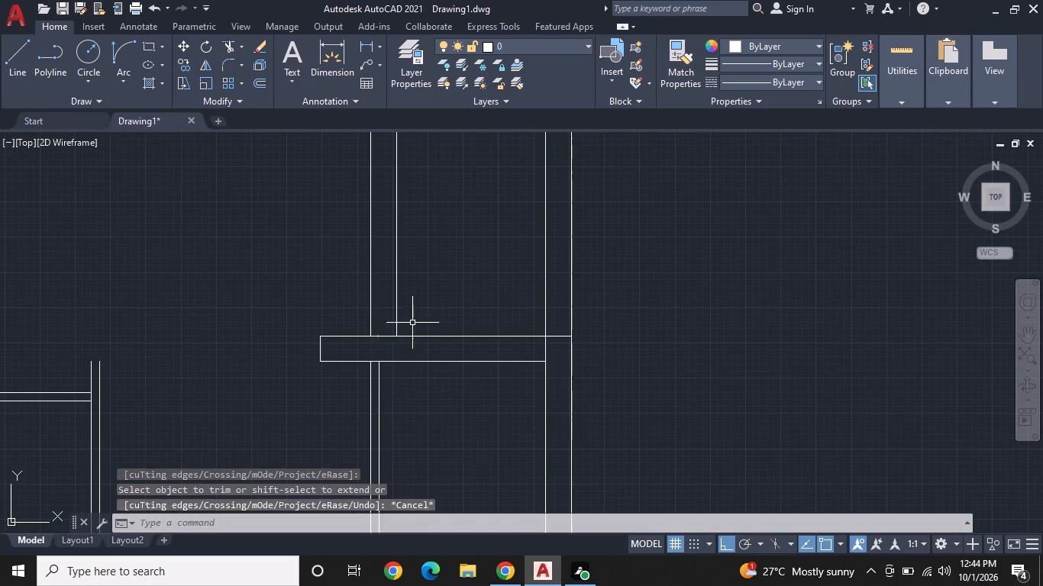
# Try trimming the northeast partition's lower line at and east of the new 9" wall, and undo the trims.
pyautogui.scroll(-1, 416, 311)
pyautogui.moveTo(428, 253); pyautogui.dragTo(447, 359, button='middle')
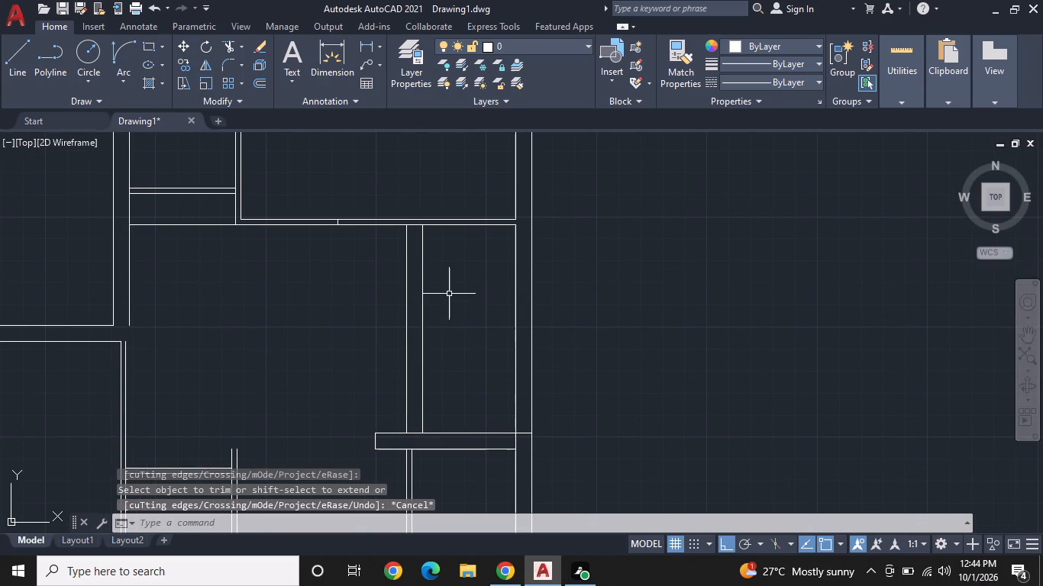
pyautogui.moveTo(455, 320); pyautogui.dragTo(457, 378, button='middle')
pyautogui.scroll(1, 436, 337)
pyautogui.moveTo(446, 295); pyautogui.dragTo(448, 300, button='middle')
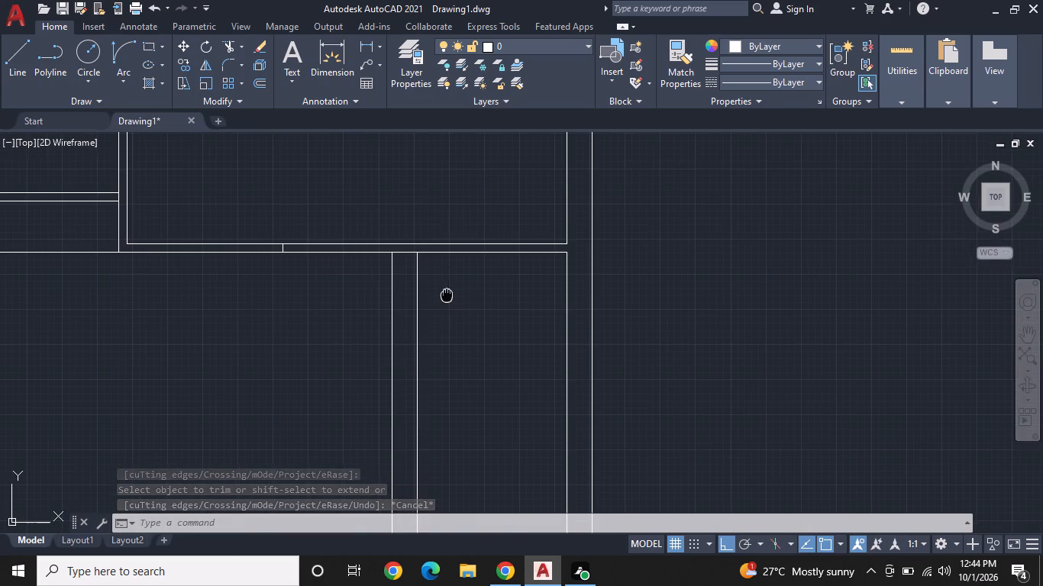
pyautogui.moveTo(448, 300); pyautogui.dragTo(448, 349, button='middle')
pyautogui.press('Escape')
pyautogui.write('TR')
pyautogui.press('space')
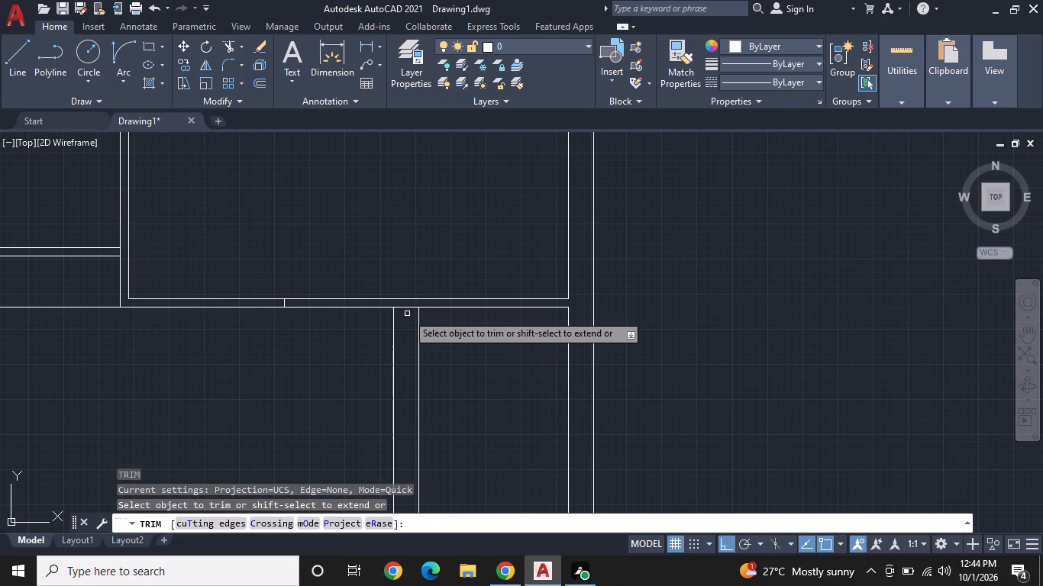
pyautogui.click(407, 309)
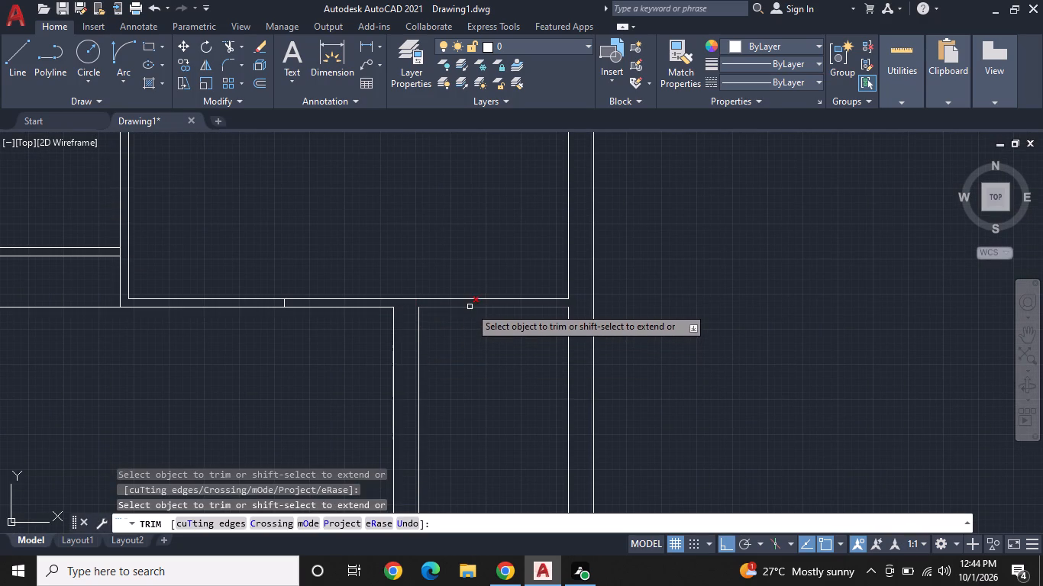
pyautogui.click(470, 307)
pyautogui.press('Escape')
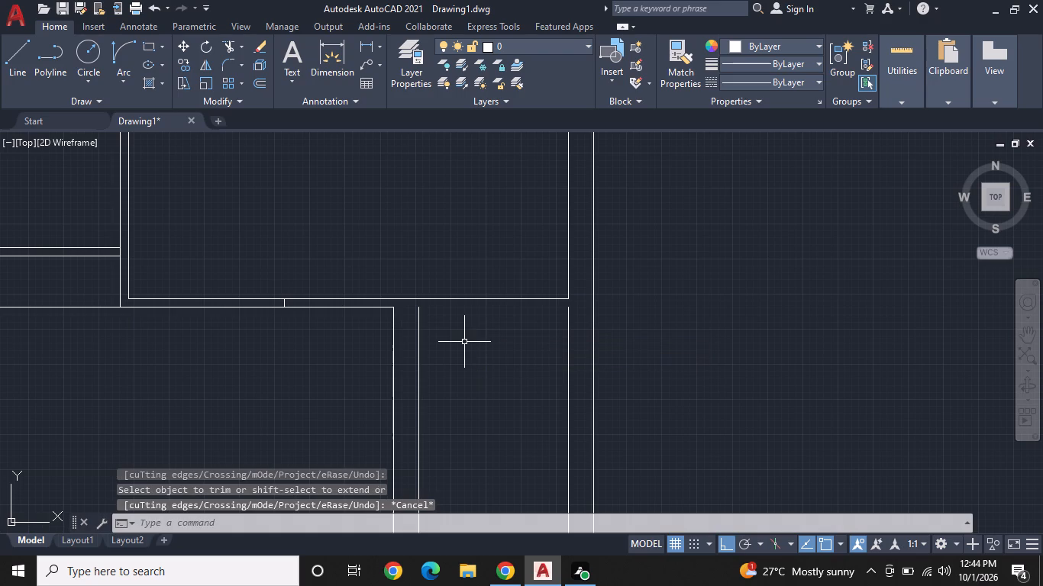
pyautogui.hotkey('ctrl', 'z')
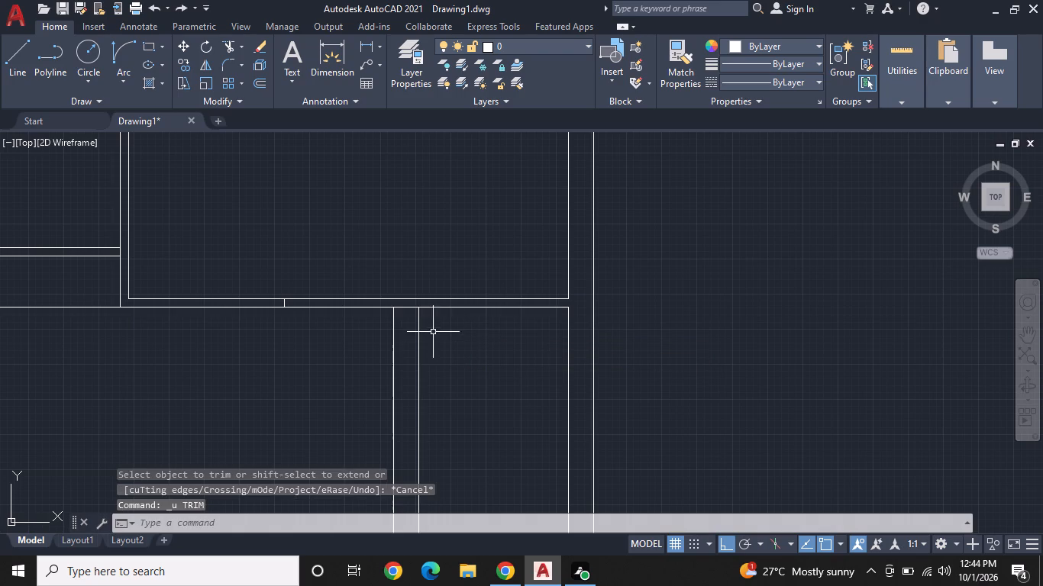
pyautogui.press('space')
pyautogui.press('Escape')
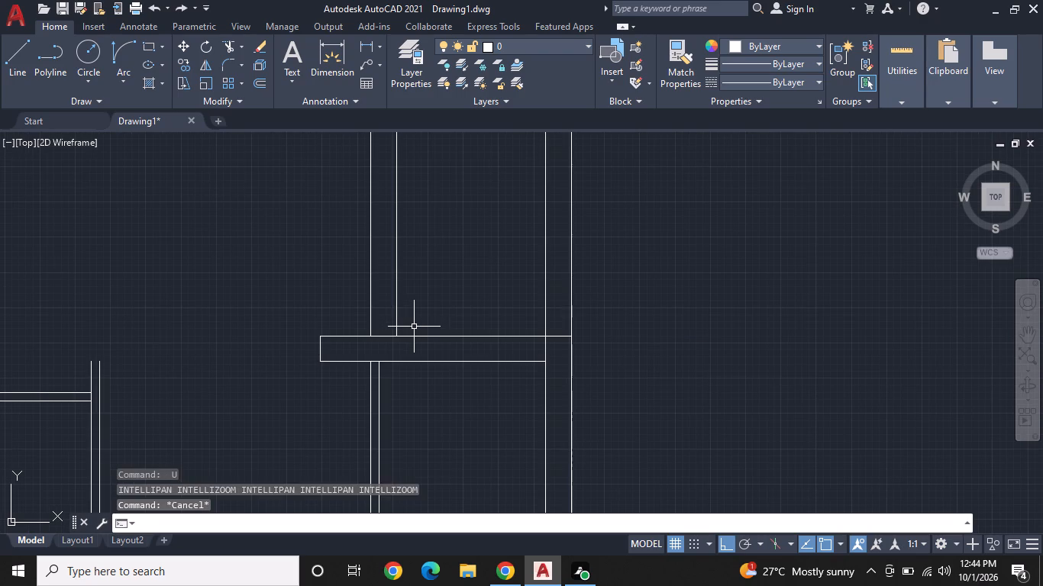
# Trim the northeast partition's lower line between the two lines of the new north-south 9" wall.
pyautogui.scroll(-2, 414, 327)
pyautogui.moveTo(405, 307); pyautogui.dragTo(405, 375, button='middle')
pyautogui.scroll(3, 403, 295)
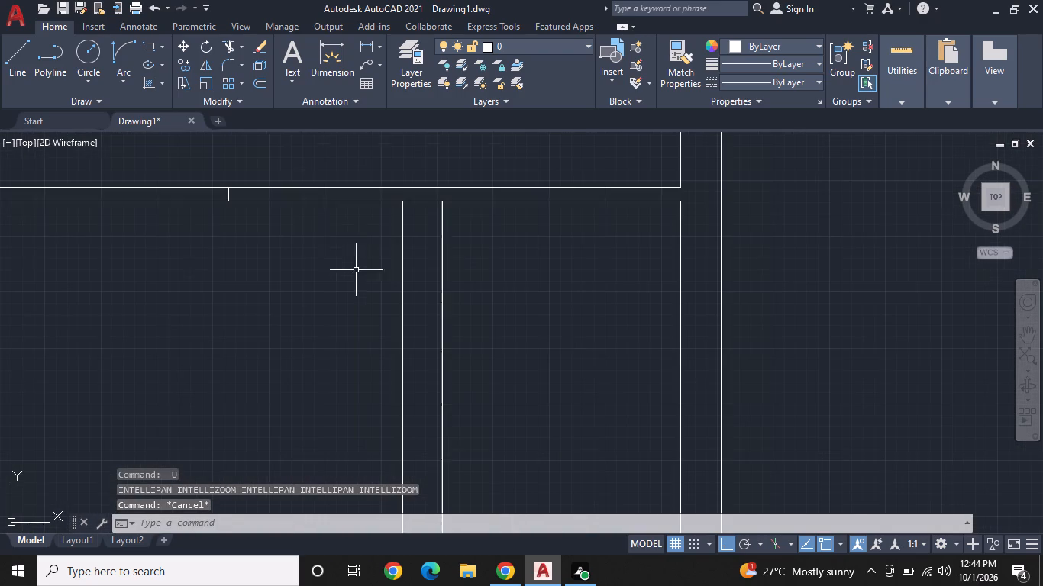
pyautogui.click(225, 41)
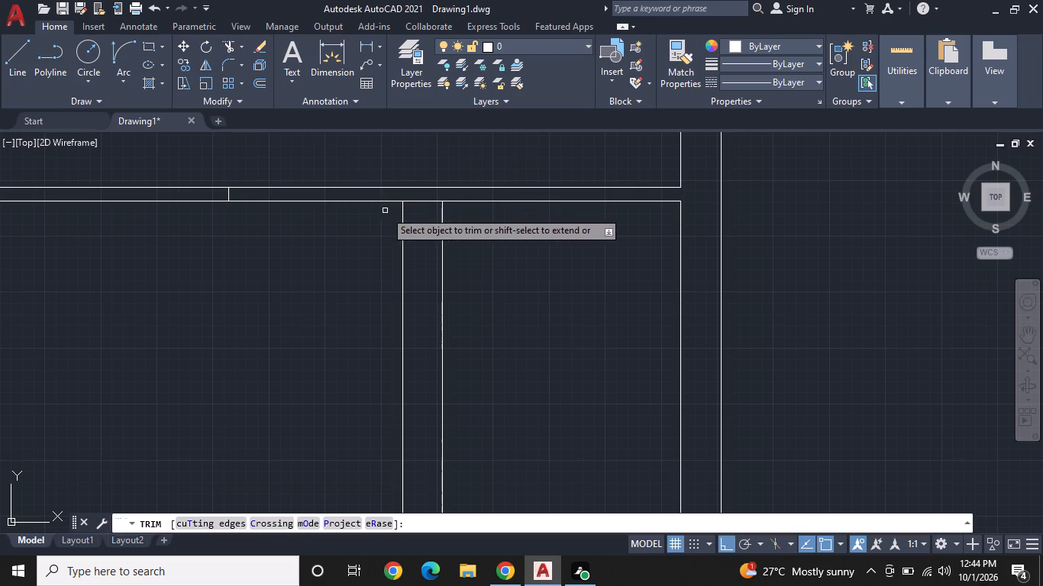
pyautogui.click(415, 201)
pyautogui.press('Escape')
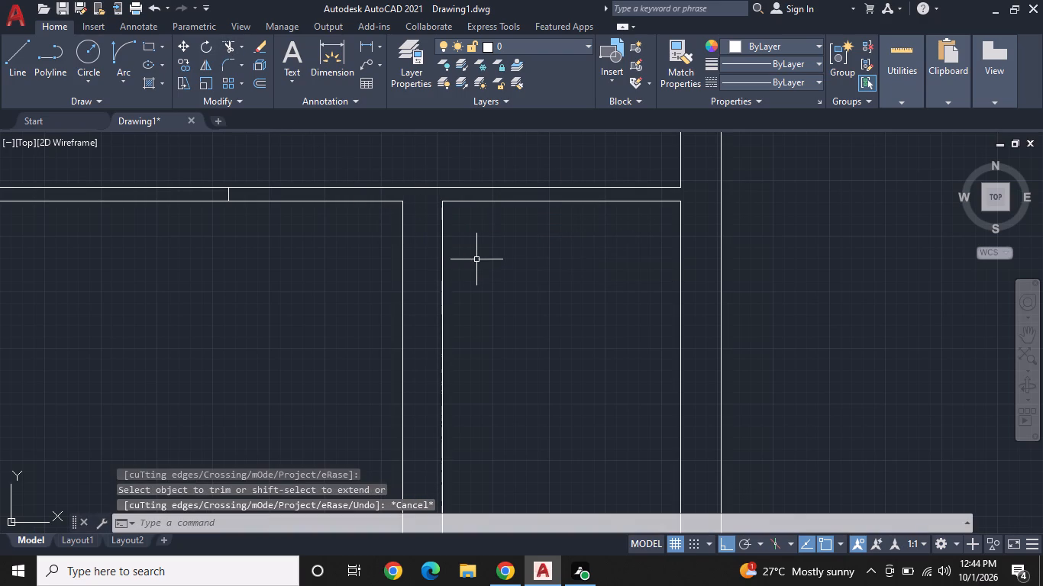
# Move the narrow east room's top wall line 6" south.
pyautogui.click(509, 199)
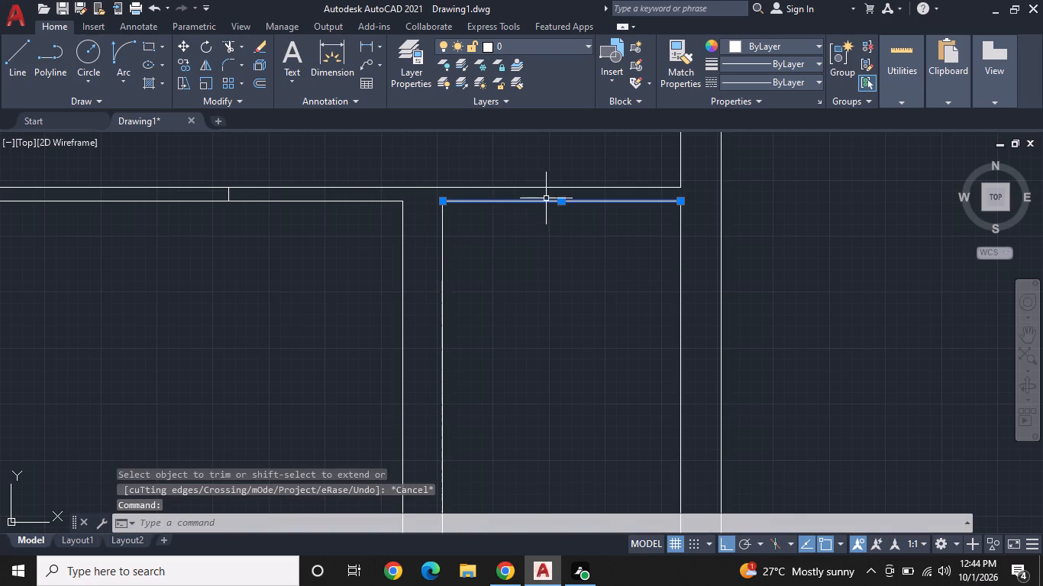
pyautogui.click(561, 198)
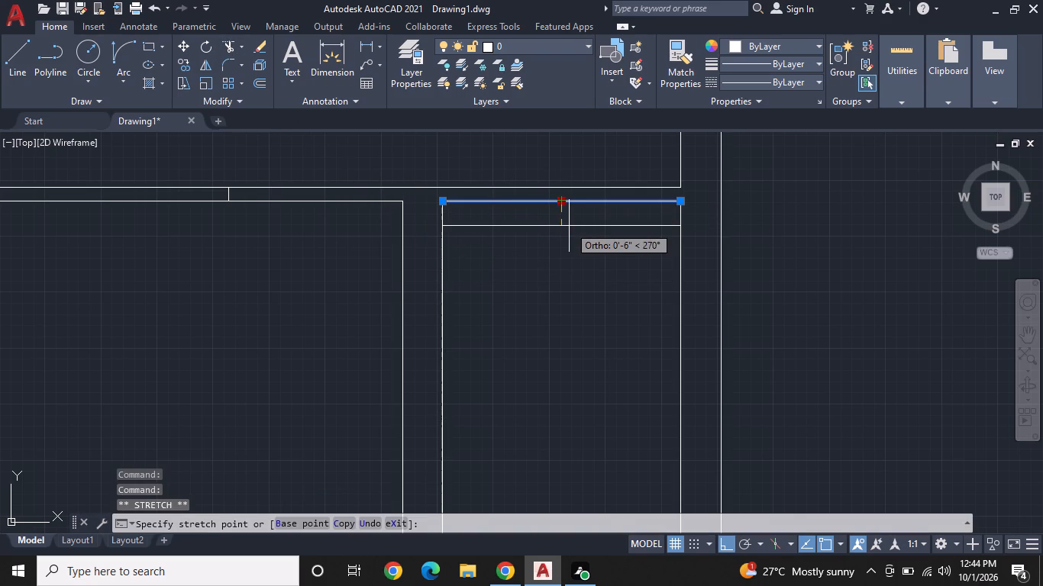
pyautogui.write('6"')
pyautogui.press('Return')
pyautogui.press('Escape')
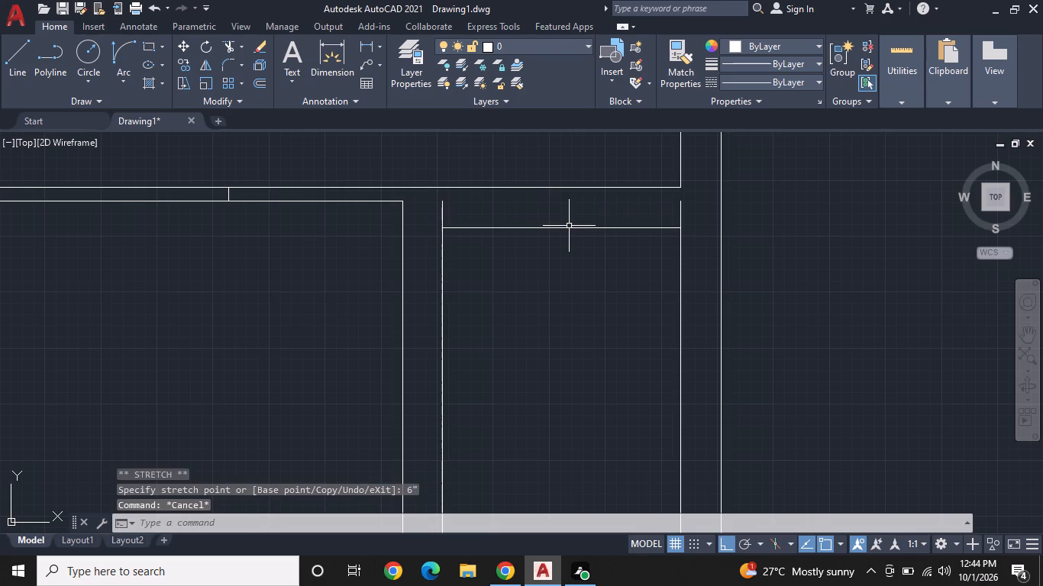
# Trim both vertical line ends projecting above the narrow east room's lowered top line.
pyautogui.click(227, 34)
pyautogui.click(228, 42)
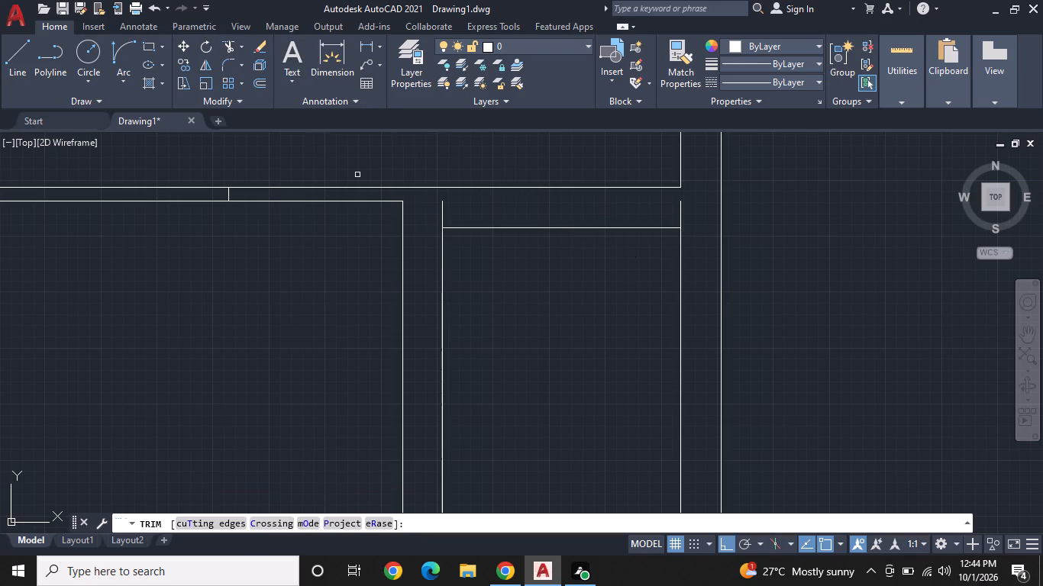
pyautogui.click(444, 212)
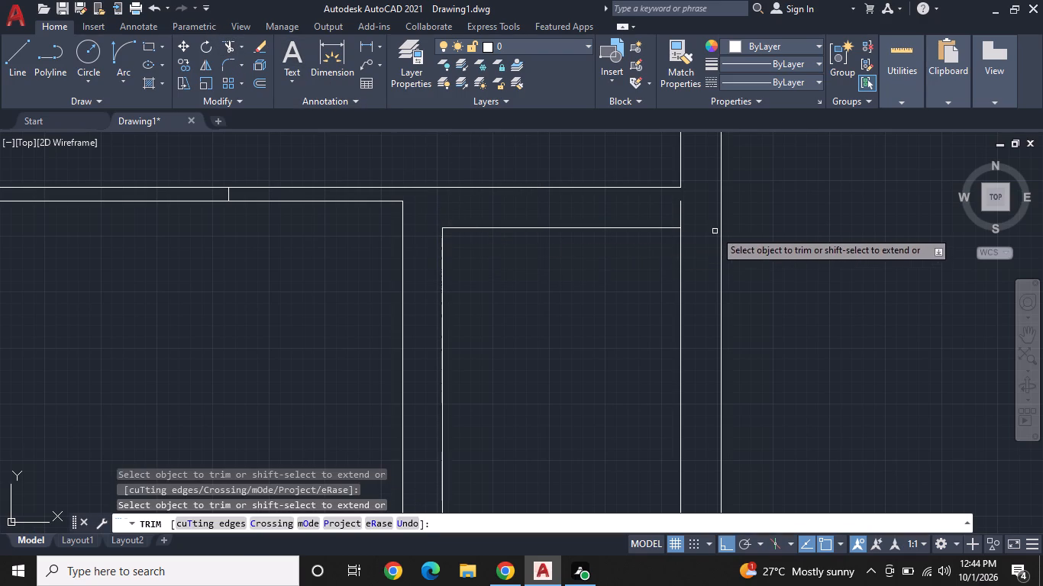
pyautogui.click(680, 212)
pyautogui.press('Escape')
pyautogui.scroll(-1, 628, 327)
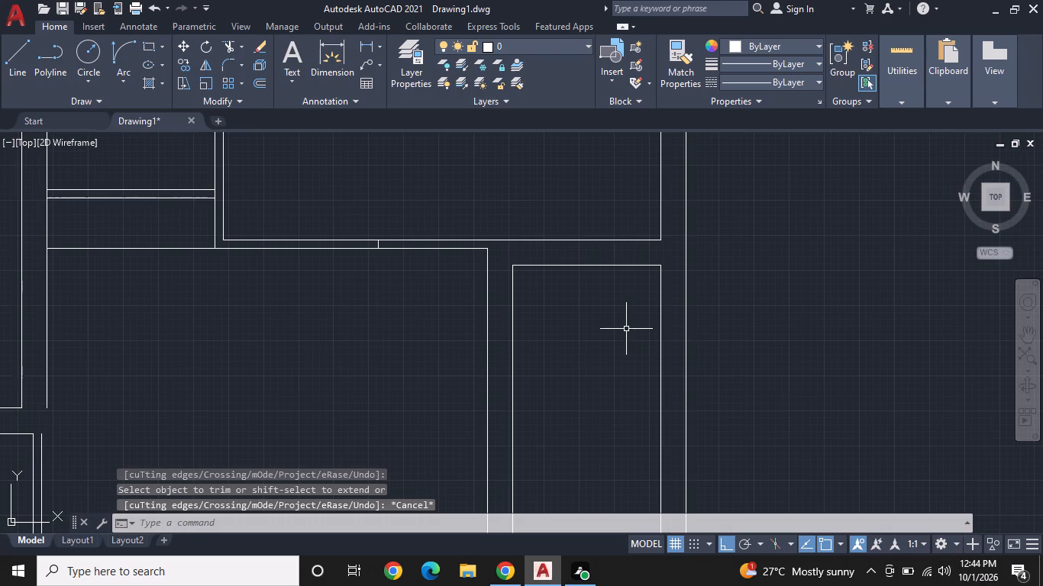
# With the dashed ACAD linetype, draw a line 6'-9" west from the wall stub's northwest corner, continuing south to the 3" partition's west line.
pyautogui.moveTo(626, 329); pyautogui.dragTo(656, 297, button='middle')
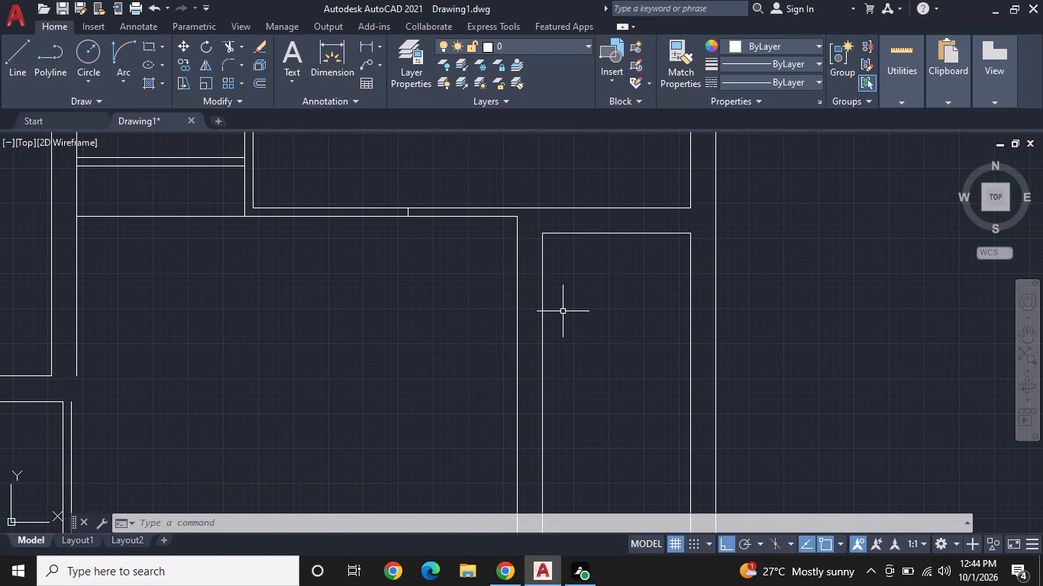
pyautogui.moveTo(543, 295); pyautogui.dragTo(667, 252, button='middle')
pyautogui.scroll(-1, 667, 252)
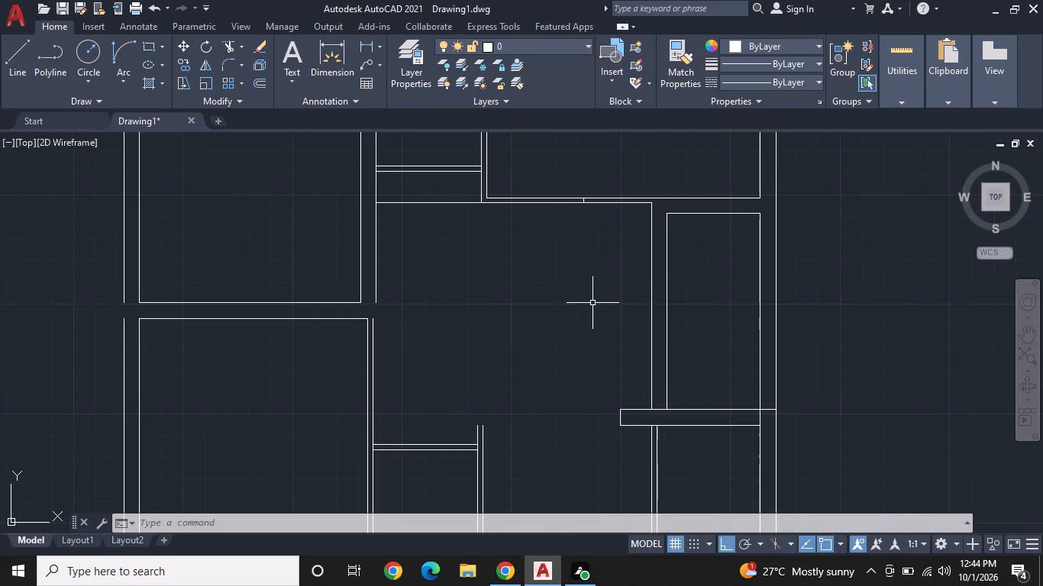
pyautogui.moveTo(592, 300); pyautogui.dragTo(624, 218, button='middle')
pyautogui.scroll(3, 526, 358)
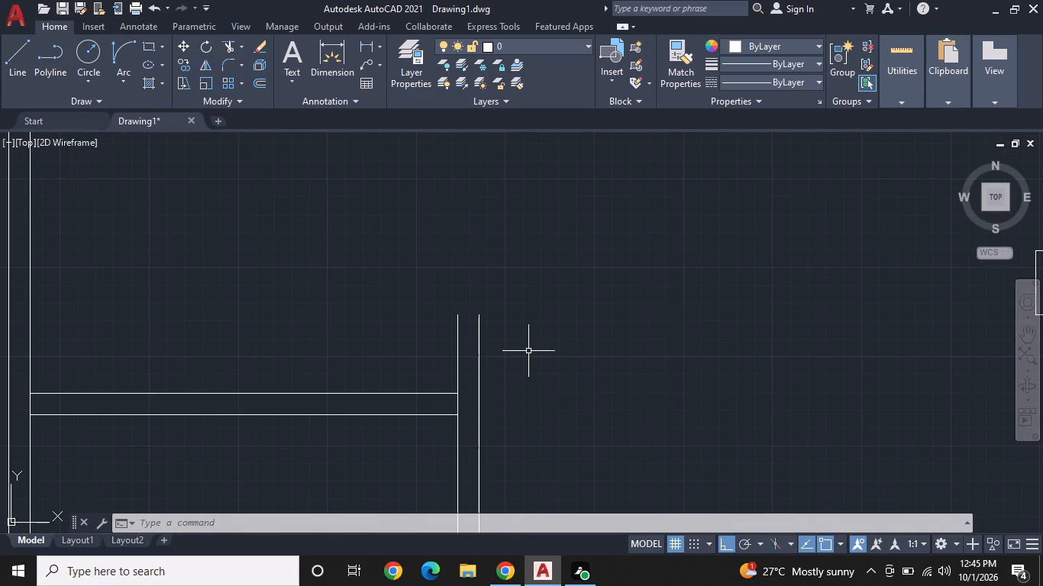
pyautogui.moveTo(528, 351); pyautogui.dragTo(559, 369, button='middle')
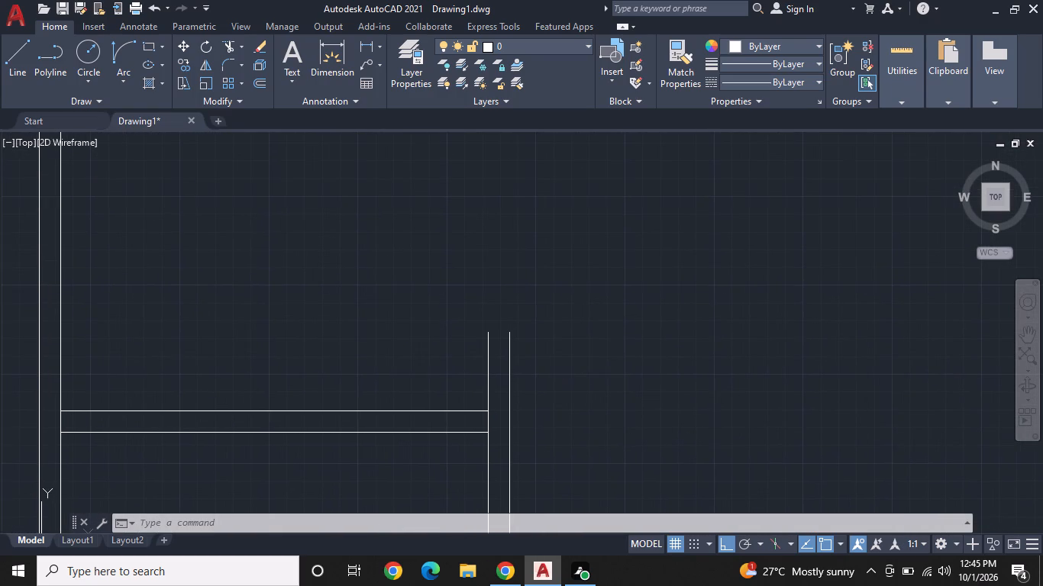
pyautogui.moveTo(549, 369); pyautogui.dragTo(385, 369, button='middle')
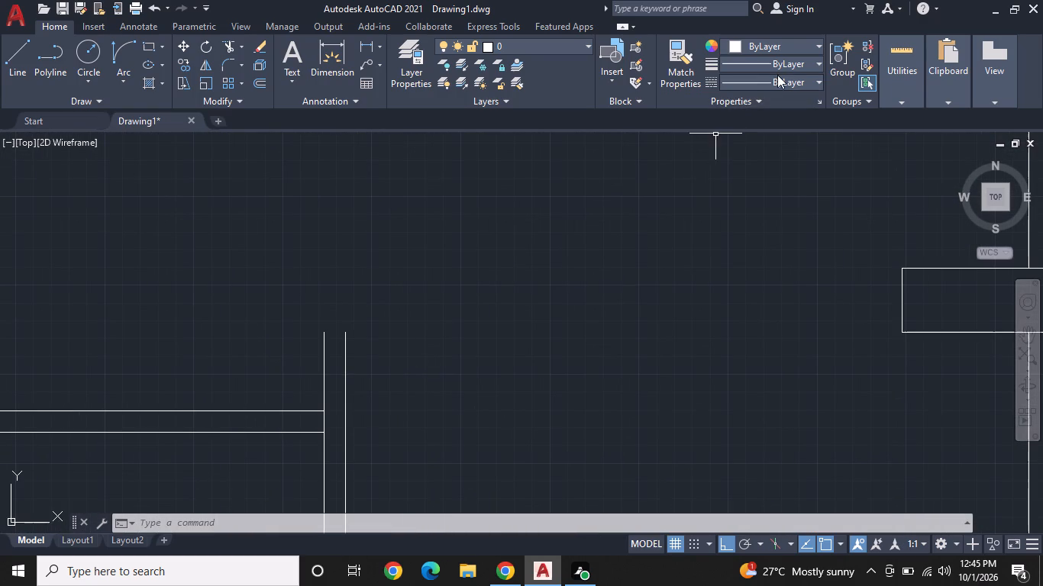
pyautogui.click(777, 75)
pyautogui.click(758, 137)
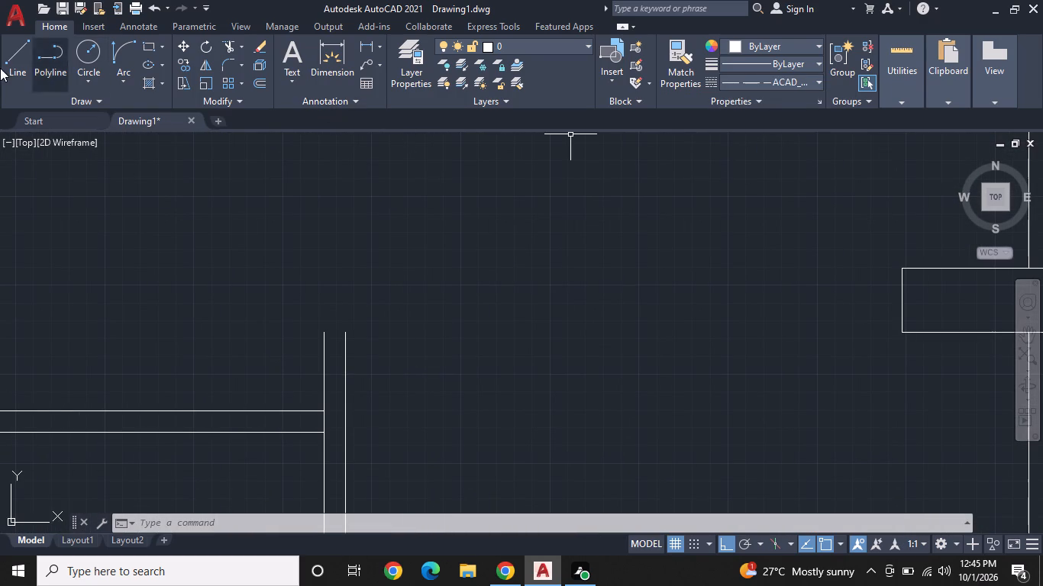
pyautogui.click(23, 57)
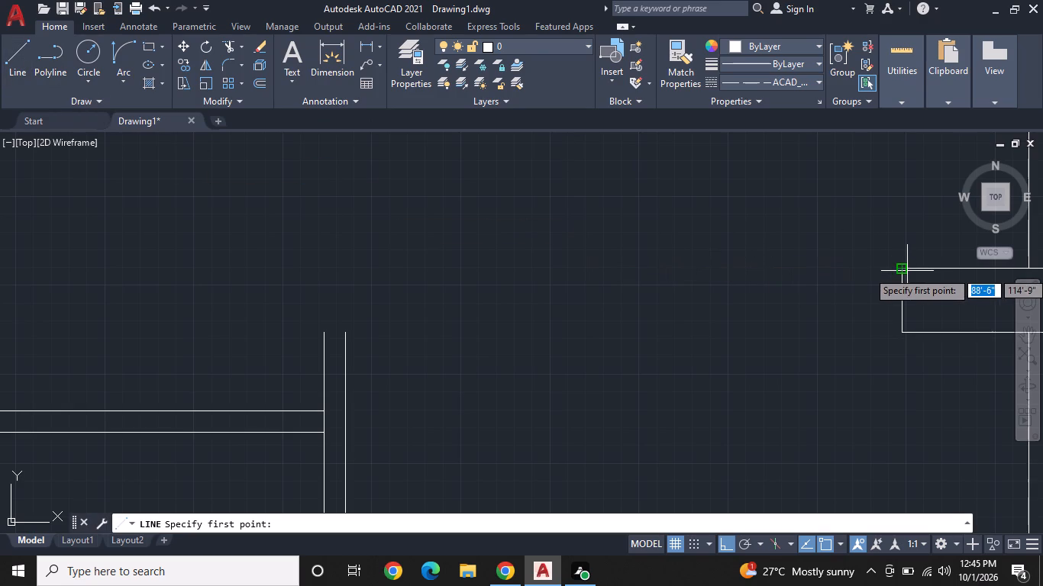
pyautogui.click(900, 269)
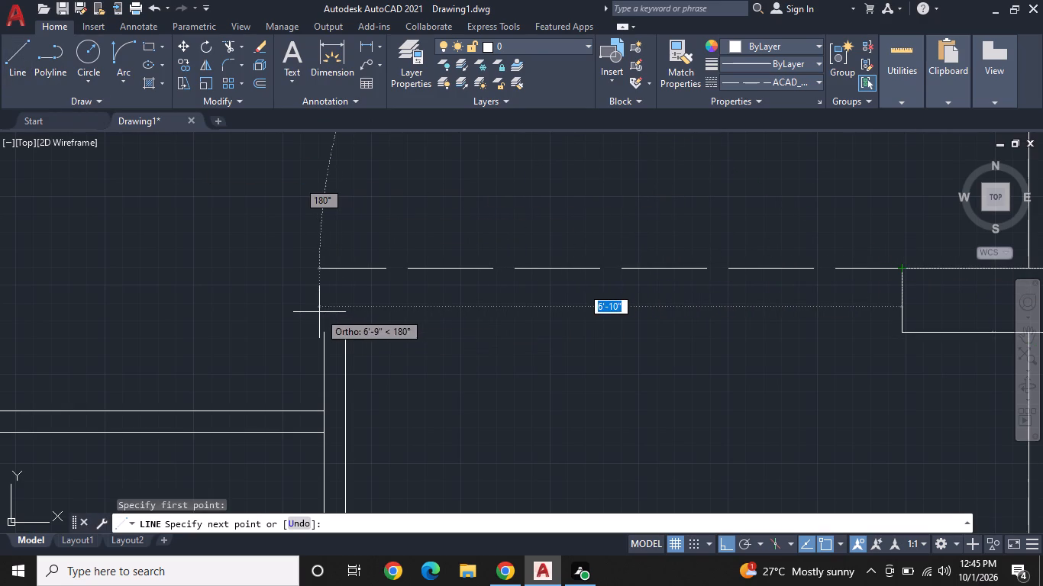
pyautogui.click(324, 268)
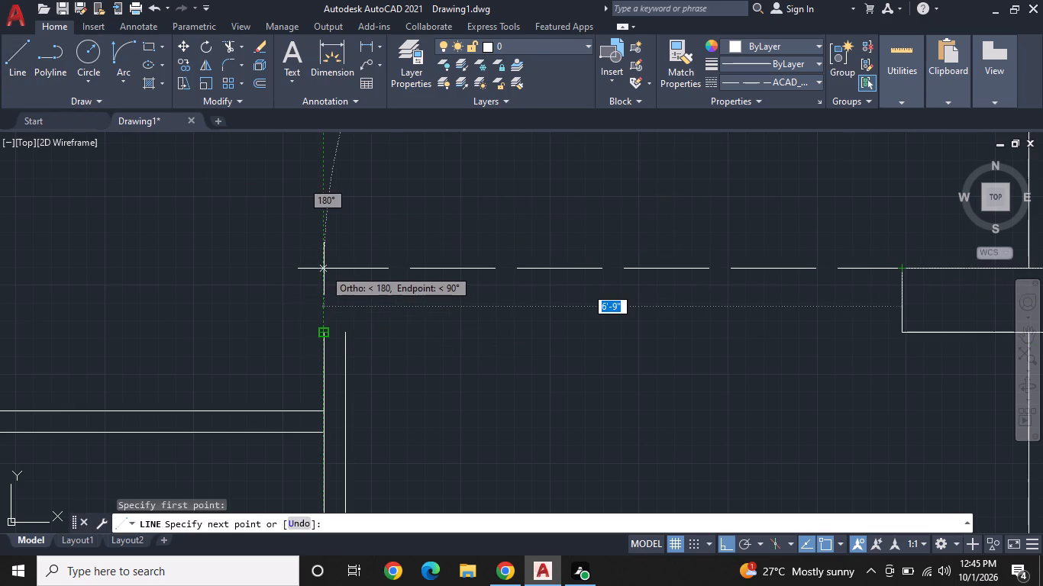
pyautogui.click(321, 330)
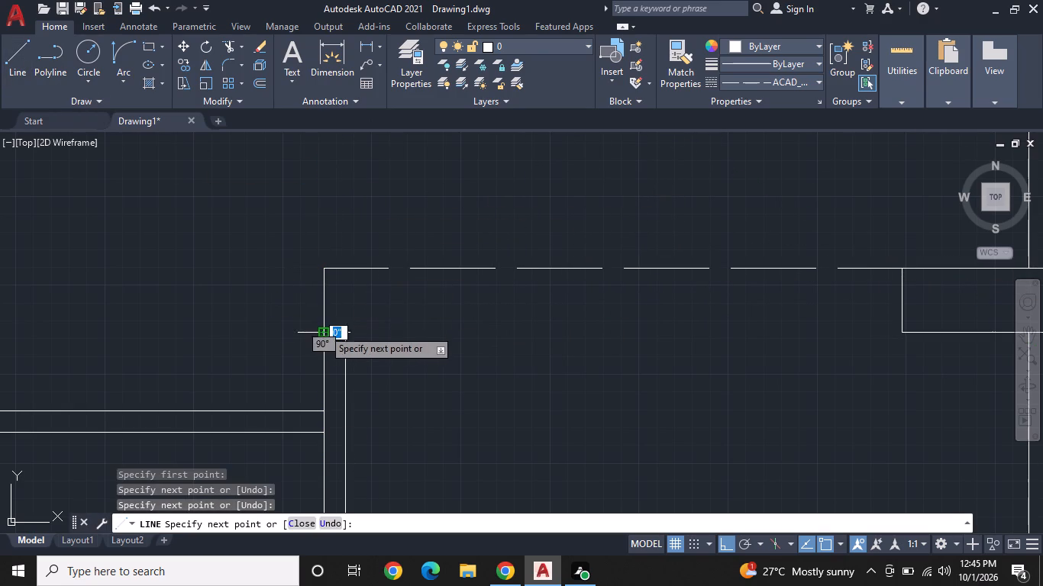
pyautogui.press('space')
# Draw a dashed line from the top of the 3" partition's east line to the wall stub's southwest corner.
pyautogui.press('space')
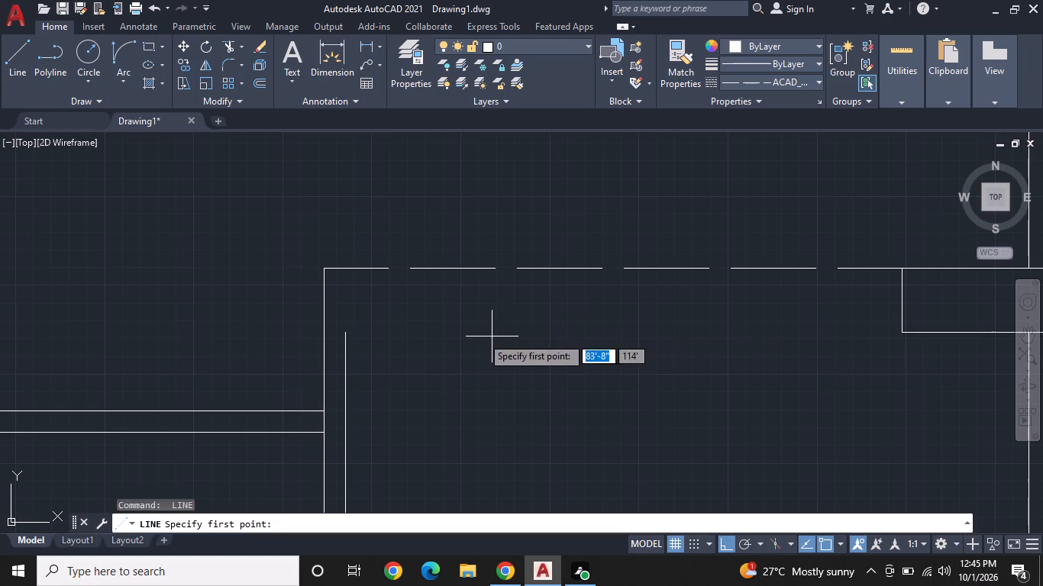
pyautogui.click(346, 330)
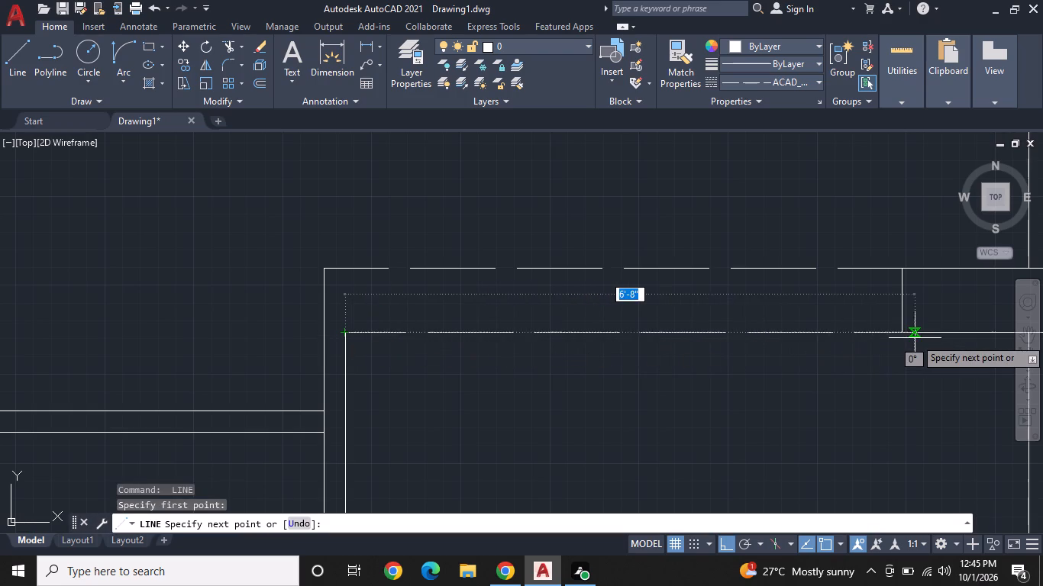
pyautogui.click(907, 335)
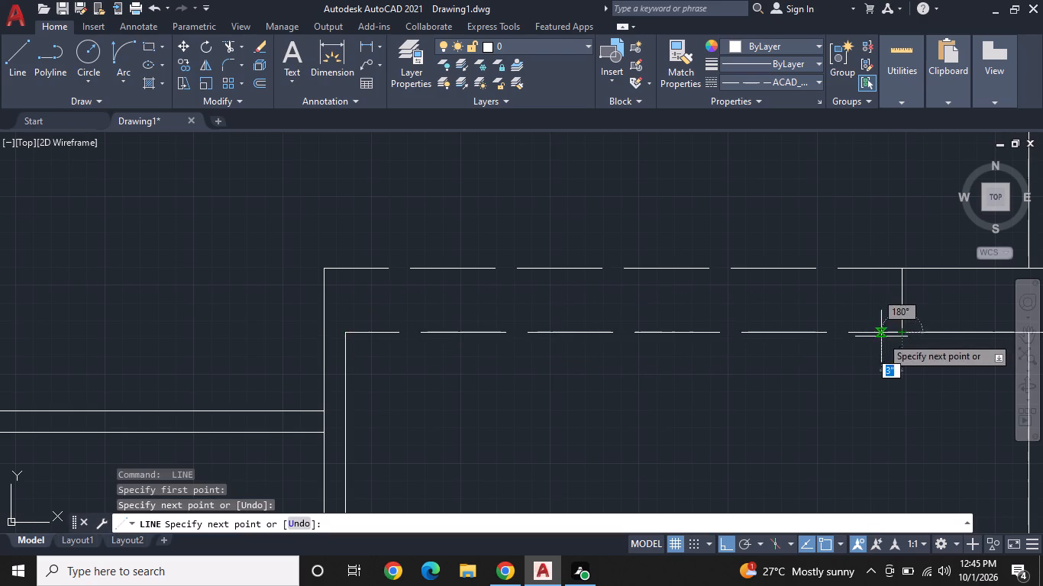
pyautogui.press('Escape')
pyautogui.moveTo(810, 344); pyautogui.dragTo(846, 332, button='middle')
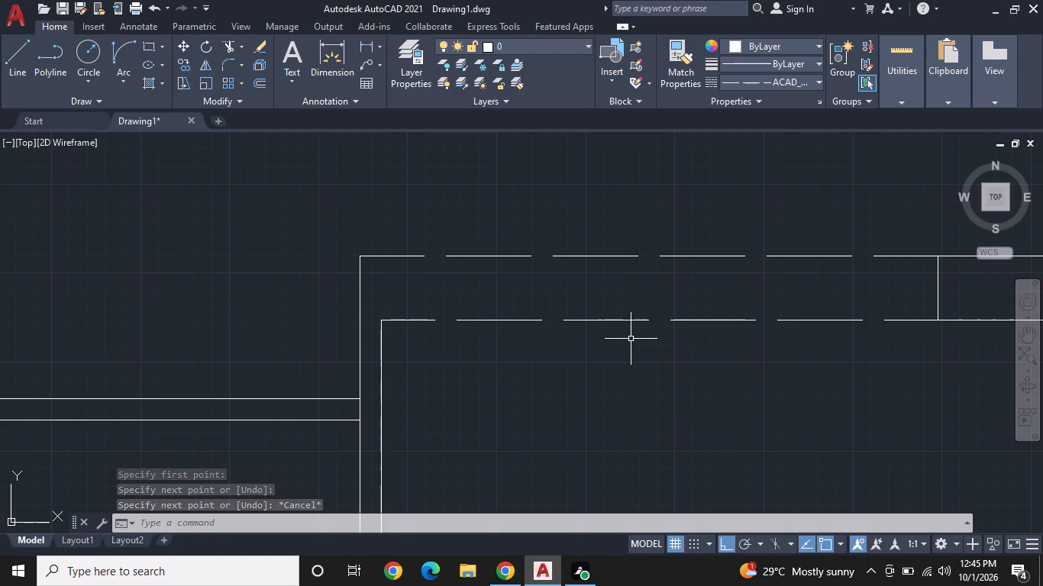
# Extend the 3" partition's east line north to the upper dashed line.
pyautogui.write('EX')
pyautogui.press('space')
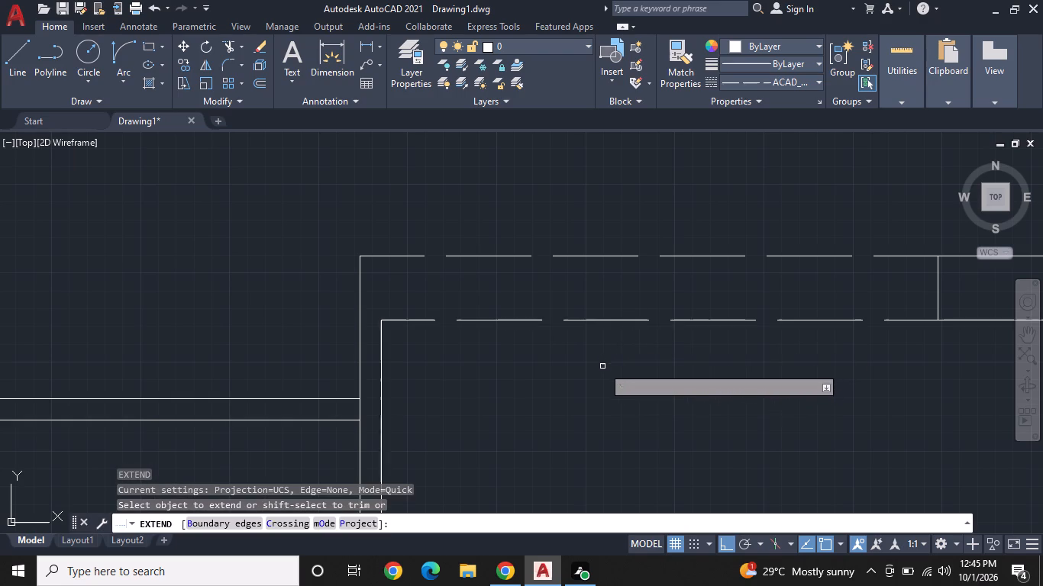
pyautogui.click(383, 356)
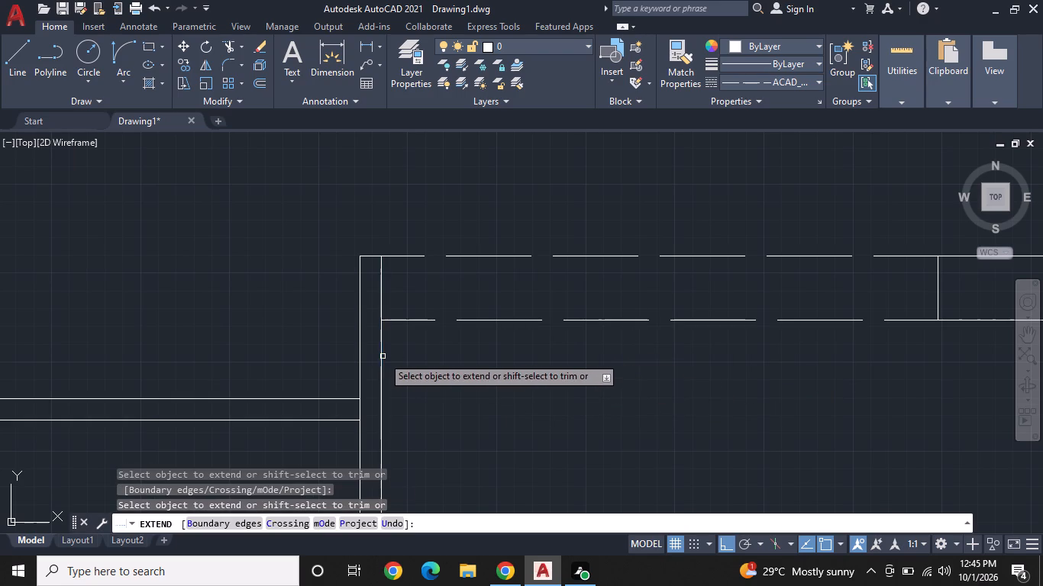
pyautogui.press('Escape')
# Examine the southern rooms and their walls around the dashed opening.
pyautogui.scroll(-2, 565, 354)
pyautogui.moveTo(600, 352); pyautogui.dragTo(675, 329, button='middle')
pyautogui.scroll(-1, 678, 324)
pyautogui.moveTo(710, 355); pyautogui.dragTo(583, 324, button='middle')
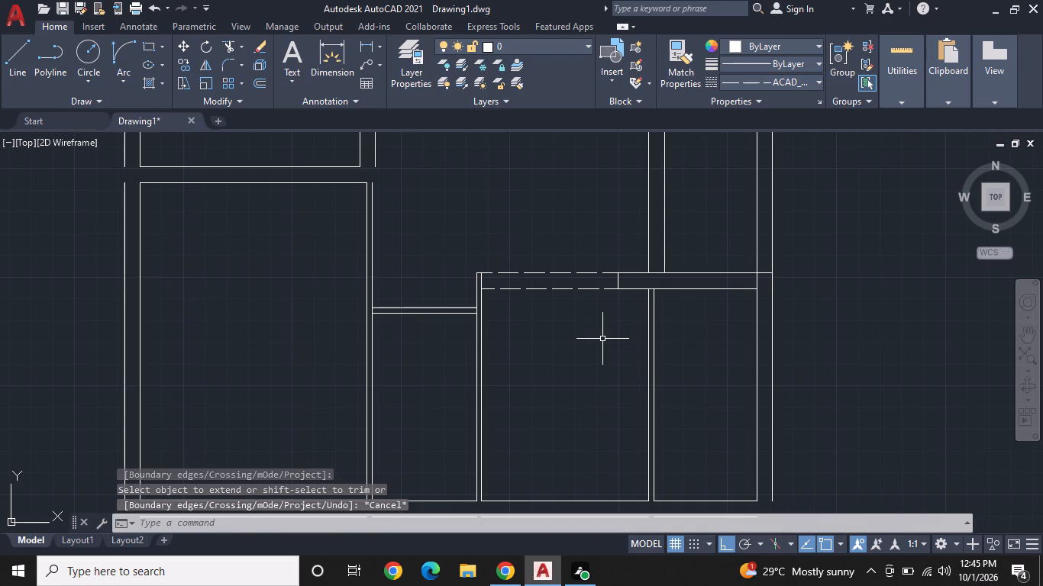
pyautogui.moveTo(602, 339); pyautogui.dragTo(639, 311, button='middle')
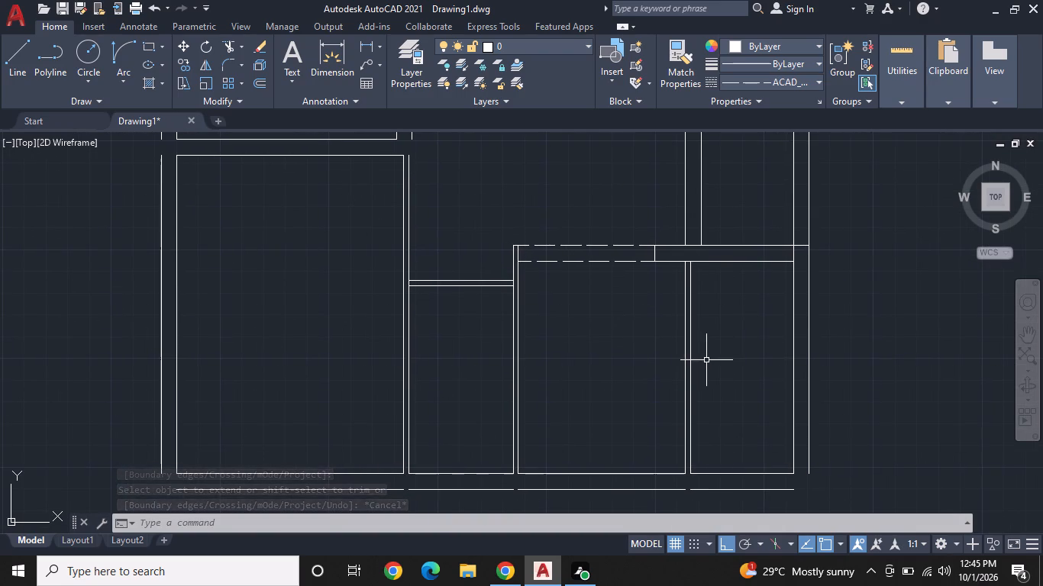
pyautogui.moveTo(687, 365); pyautogui.dragTo(736, 325, button='middle')
pyautogui.scroll(-1, 737, 326)
pyautogui.moveTo(718, 355); pyautogui.dragTo(702, 423, button='middle')
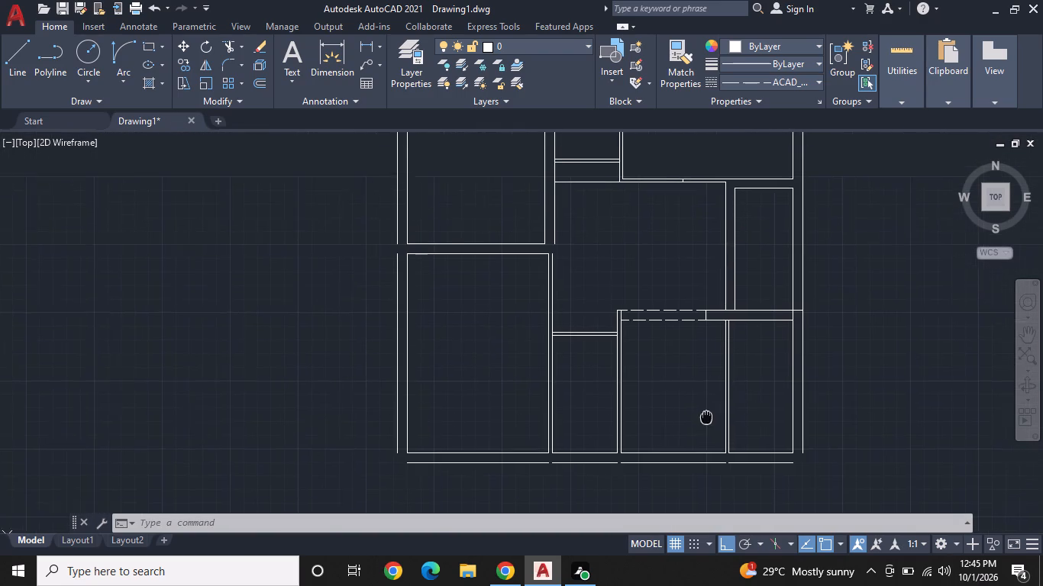
# Fillet the outer east wall line with the outer south wall line to close the plan's southeast corner.
pyautogui.moveTo(702, 423); pyautogui.dragTo(694, 436, button='middle')
pyautogui.click(220, 59)
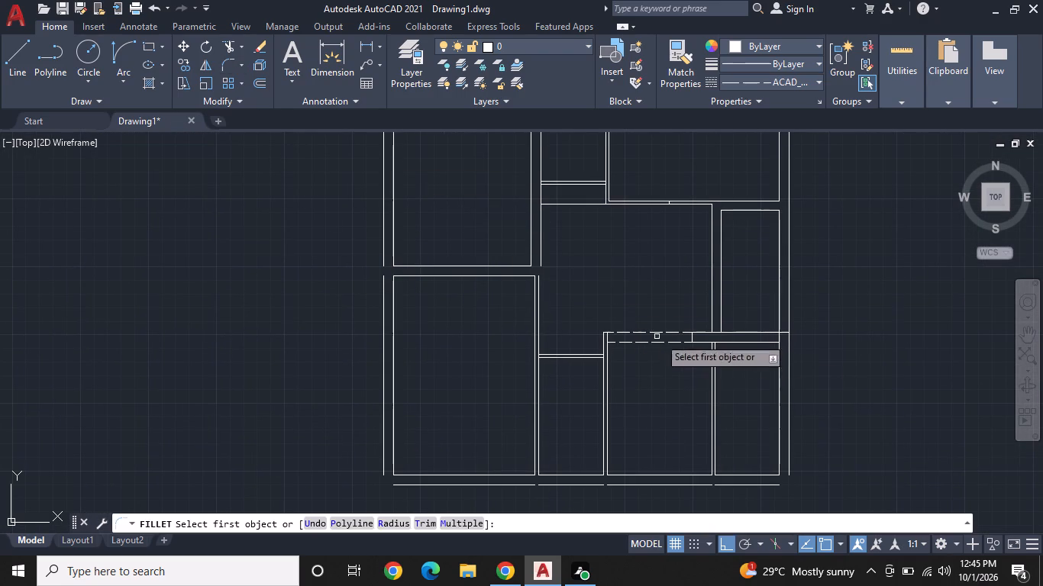
pyautogui.click(789, 452)
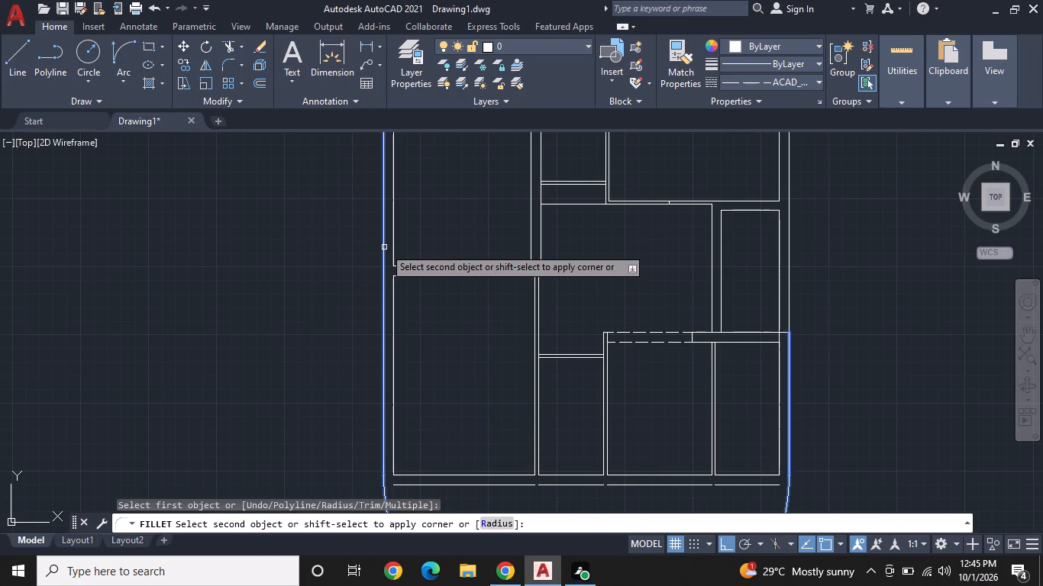
pyautogui.scroll(-1, 384, 247)
pyautogui.moveTo(412, 335); pyautogui.dragTo(405, 270, button='middle')
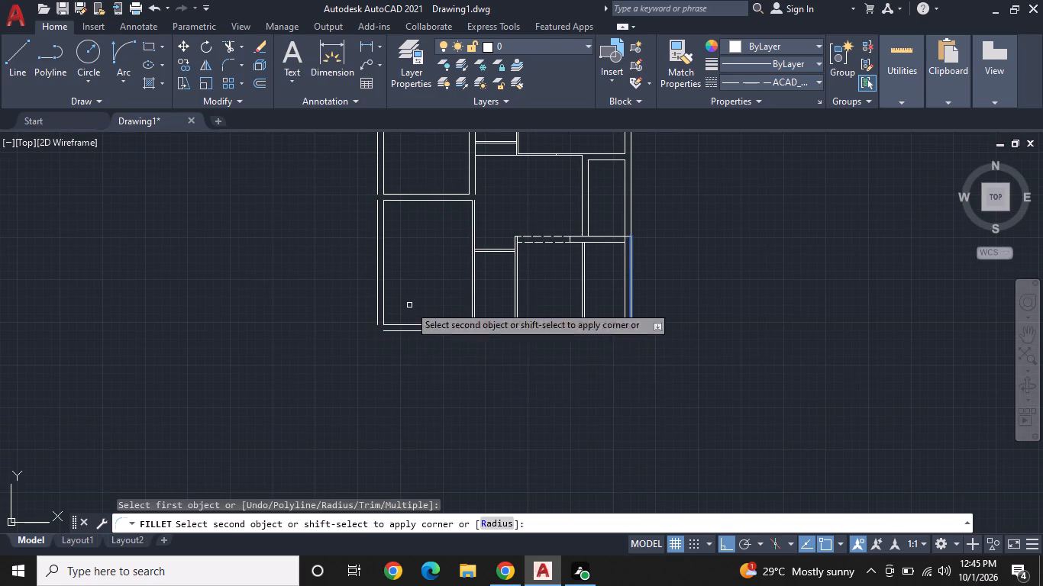
pyautogui.click(408, 330)
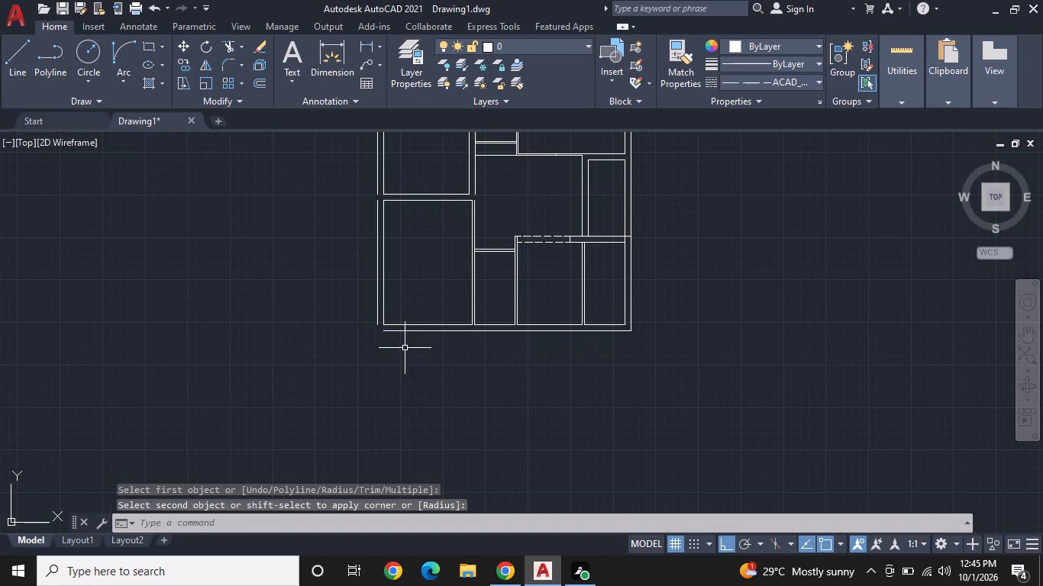
# Fillet the outer south wall line with the outer west wall line to close the southwest corner.
pyautogui.moveTo(412, 353); pyautogui.dragTo(531, 398, button='middle')
pyautogui.rightClick(531, 398)
pyautogui.click(650, 121)
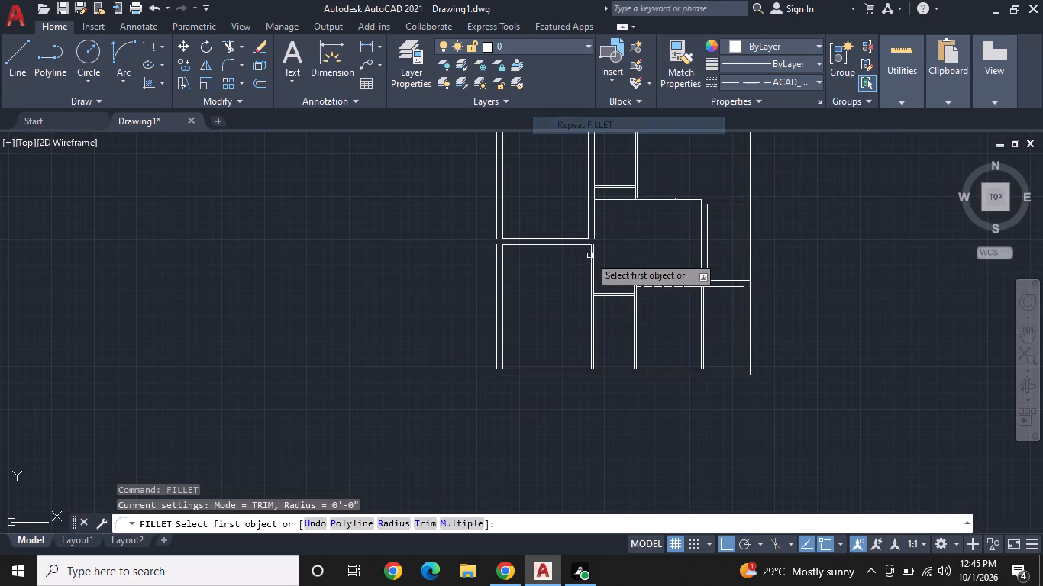
pyautogui.click(509, 378)
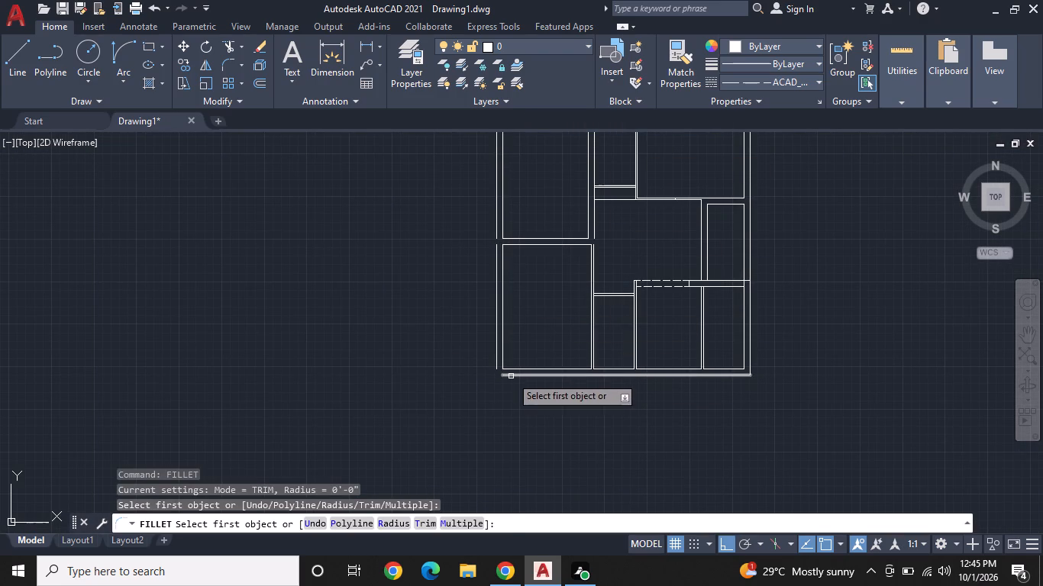
pyautogui.click(511, 376)
pyautogui.moveTo(503, 359); pyautogui.dragTo(523, 491, button='middle')
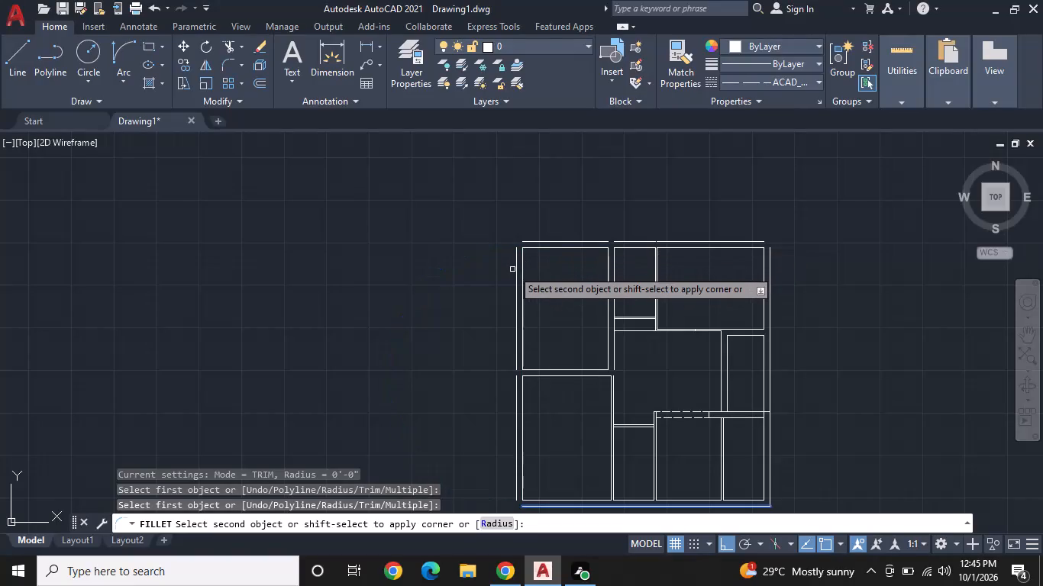
pyautogui.click(516, 264)
# Fillet the outer west wall line with the outer north wall line to close the northwest corner.
pyautogui.moveTo(527, 278); pyautogui.dragTo(460, 374, button='middle')
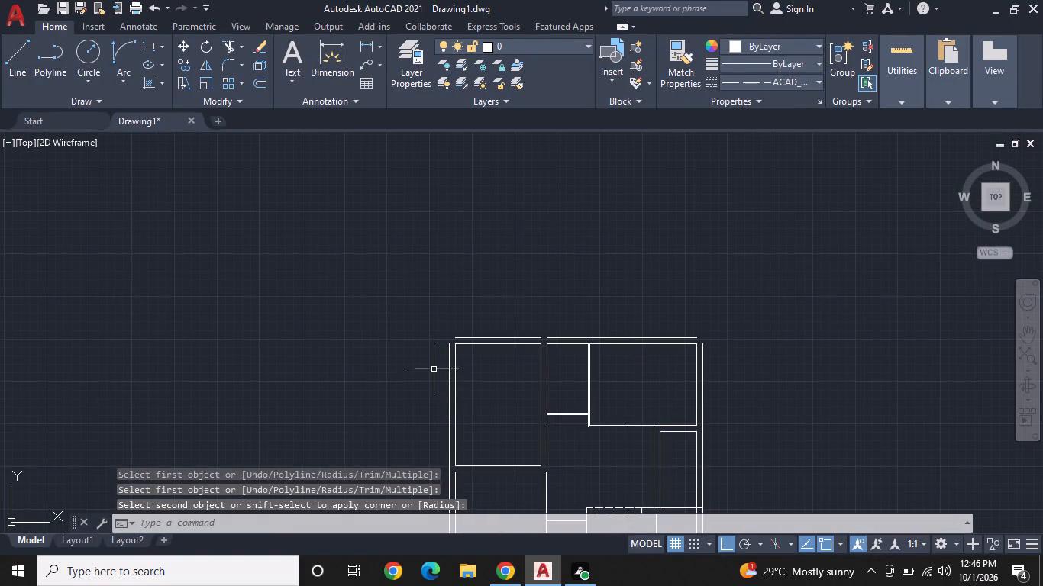
pyautogui.rightClick(433, 369)
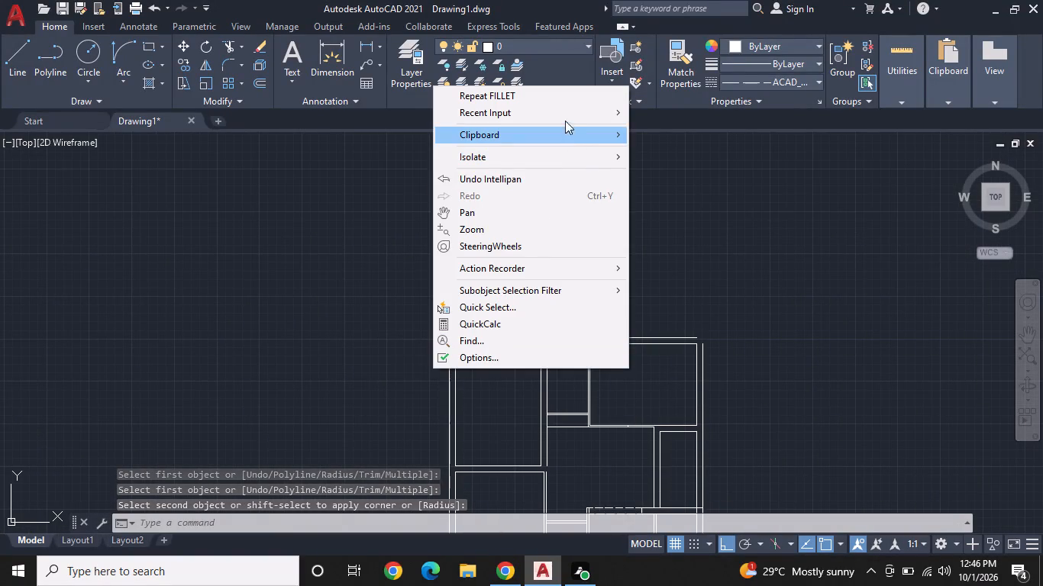
pyautogui.click(559, 99)
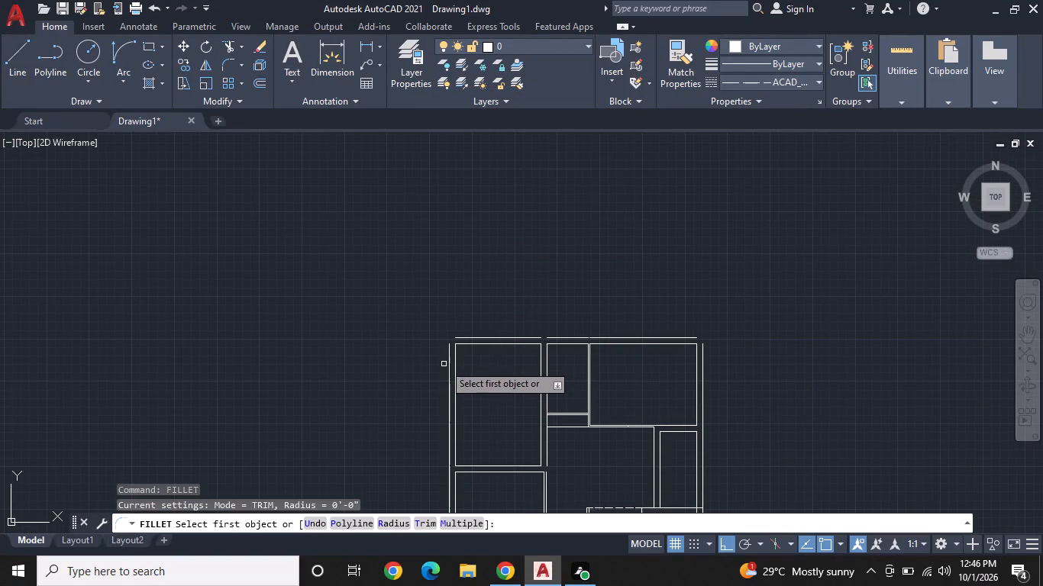
pyautogui.click(449, 359)
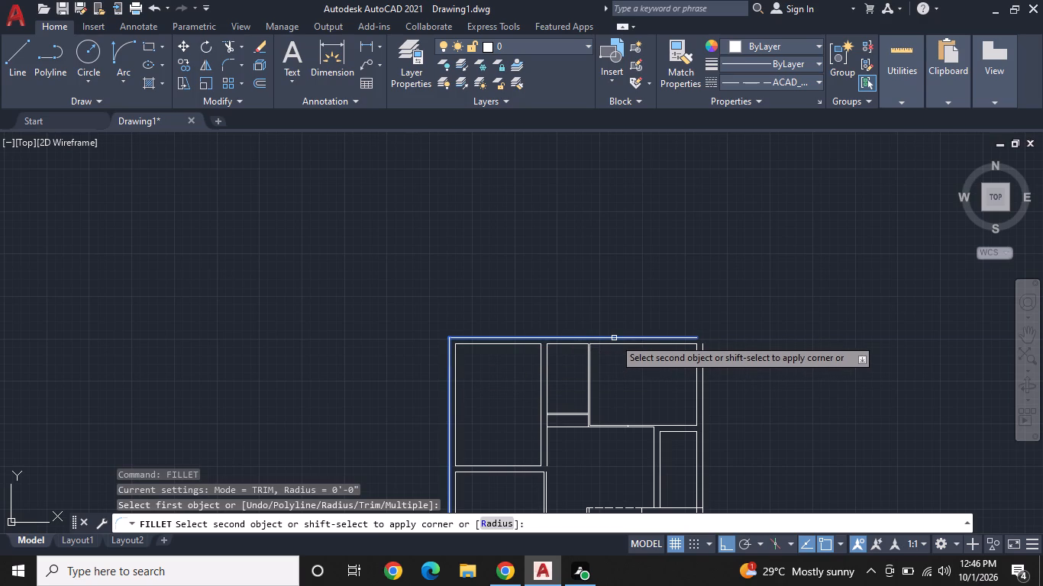
pyautogui.click(614, 338)
# Fillet the outer east wall line with the outer north wall line to close the northeast corner.
pyautogui.moveTo(757, 347); pyautogui.dragTo(652, 314, button='middle')
pyautogui.rightClick(612, 291)
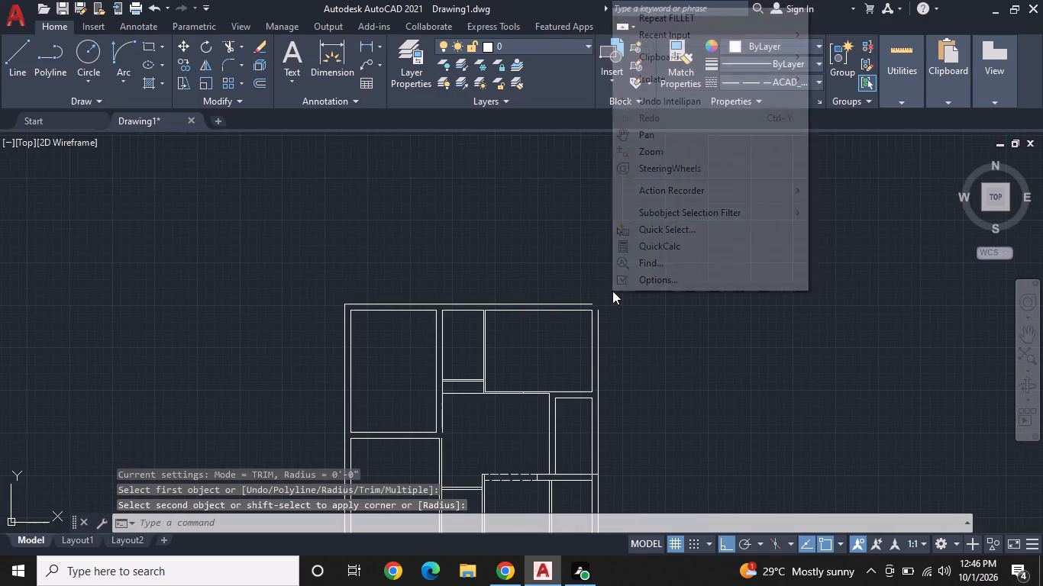
pyautogui.click(714, 11)
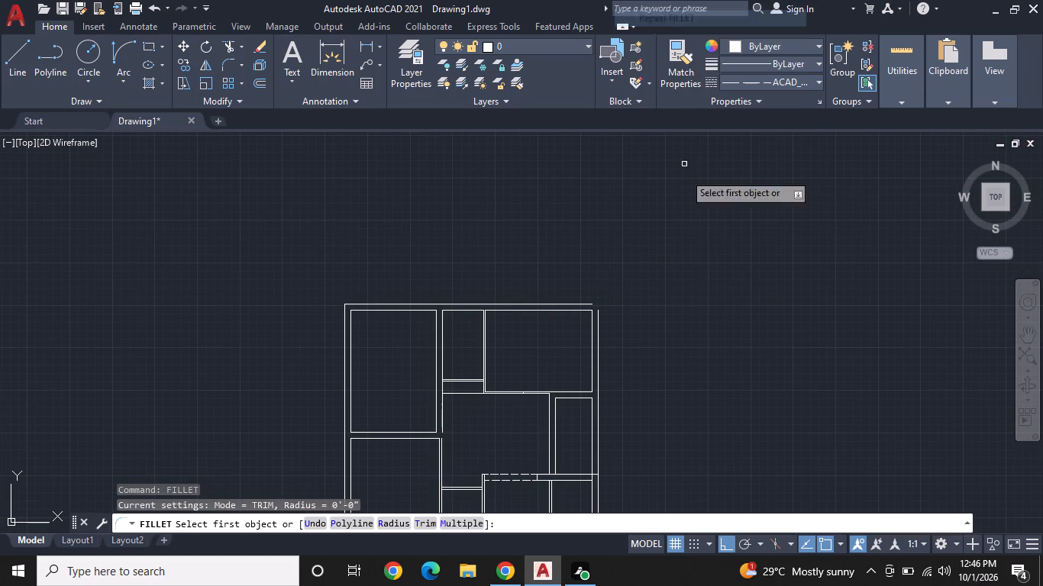
pyautogui.click(599, 342)
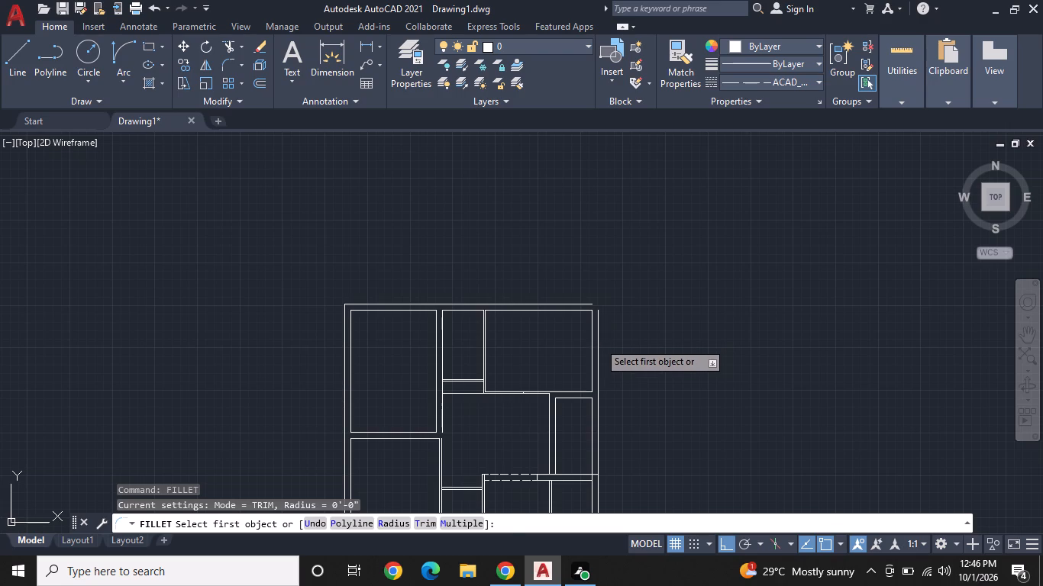
pyautogui.click(586, 304)
pyautogui.rightClick(637, 301)
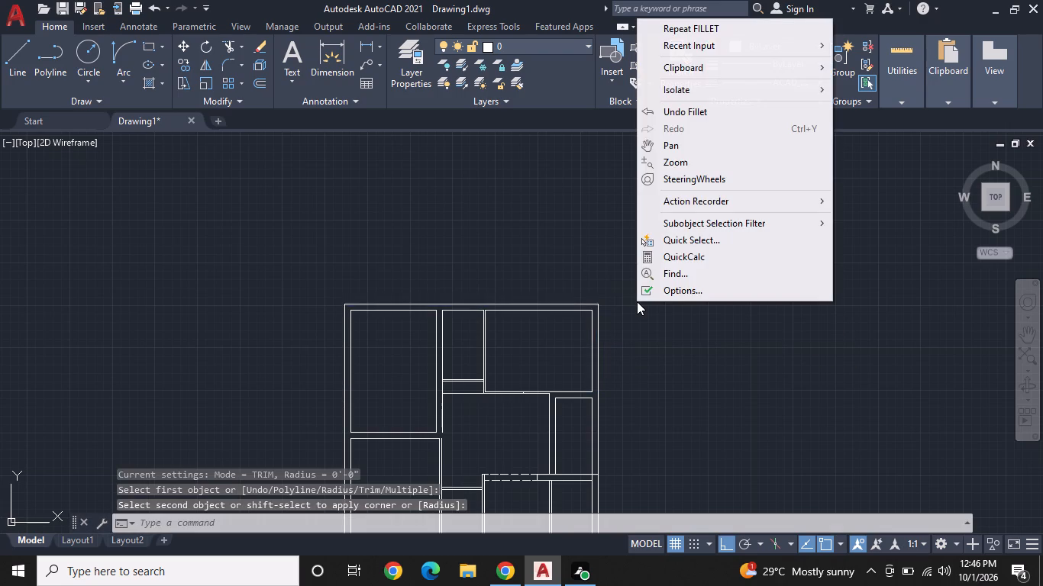
pyautogui.press('Escape')
# Extend the facing horizontal wall lines between the two western rooms east to the 9" wall's and 3" partition's east lines.
pyautogui.scroll(-1, 637, 303)
pyautogui.moveTo(638, 336); pyautogui.dragTo(638, 272, button='middle')
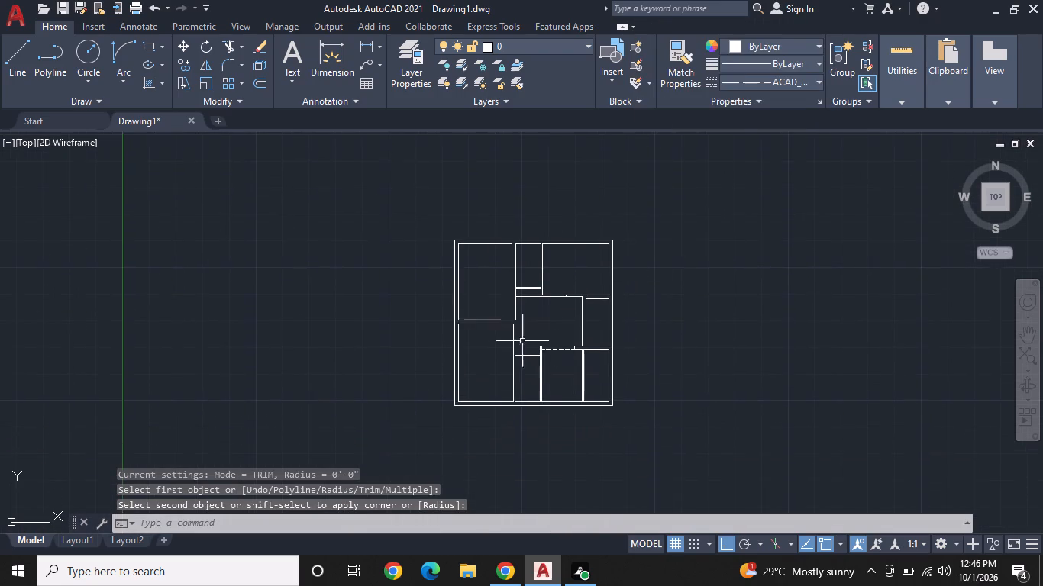
pyautogui.scroll(4, 515, 340)
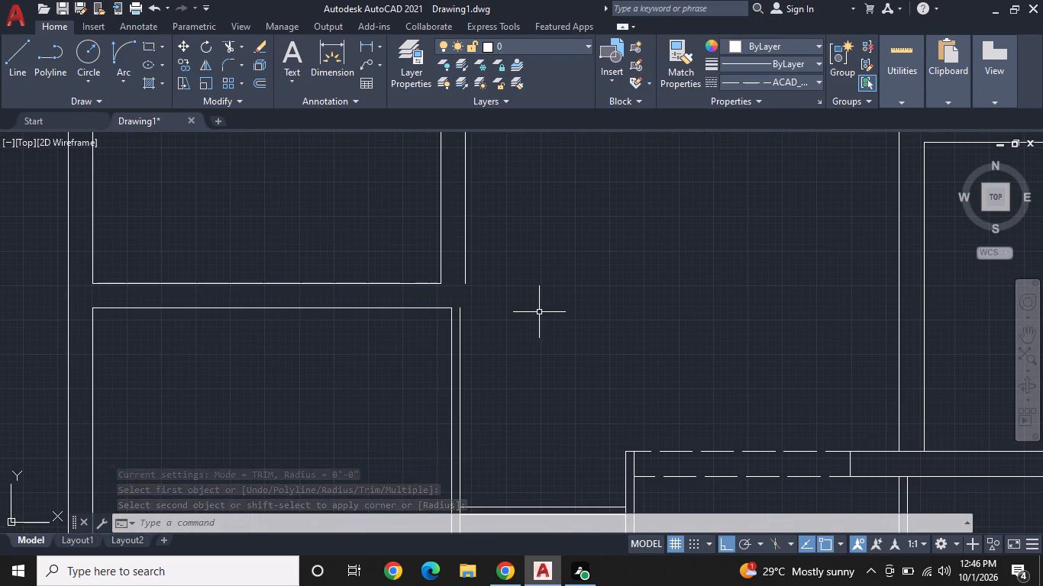
pyautogui.moveTo(523, 312); pyautogui.dragTo(543, 379, button='middle')
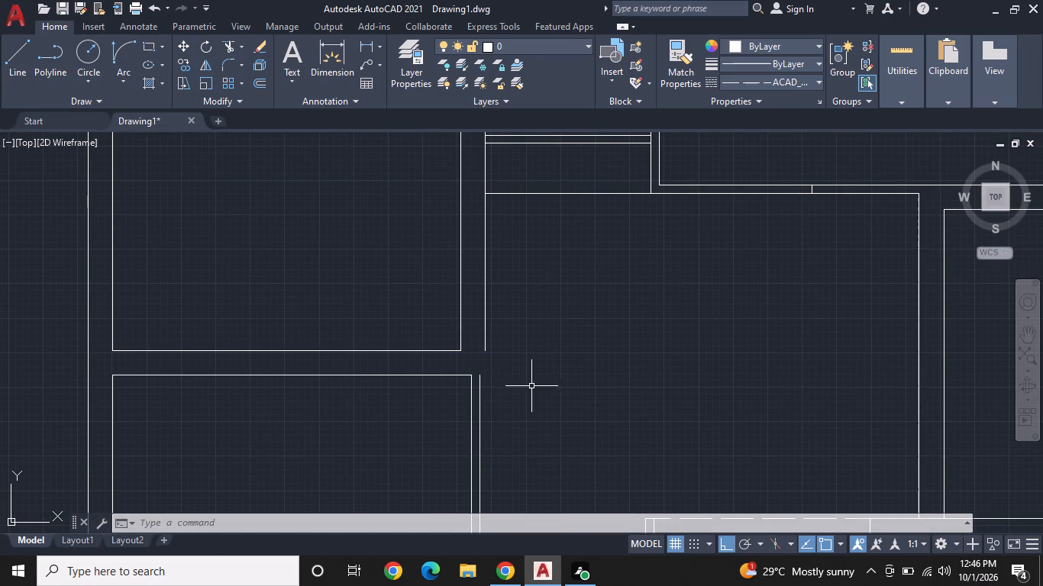
pyautogui.write('EX')
pyautogui.press('space')
pyautogui.click(444, 350)
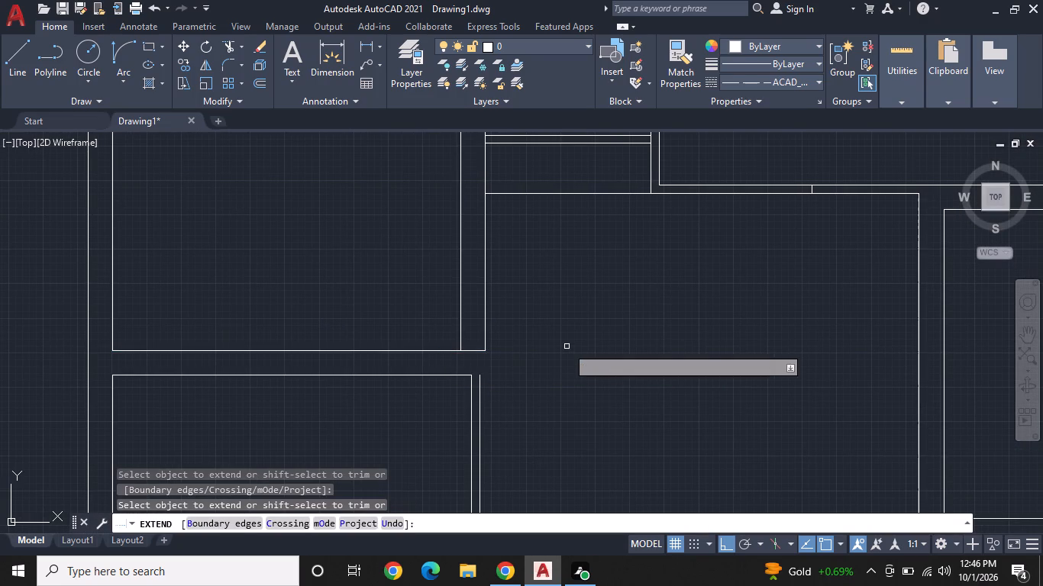
pyautogui.click(463, 374)
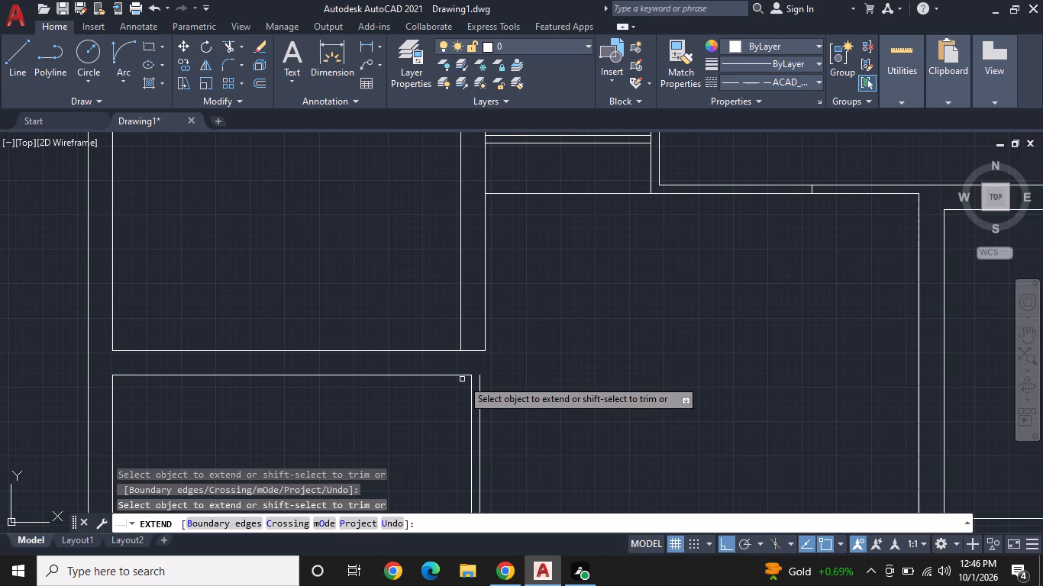
pyautogui.click(462, 376)
pyautogui.press('Escape')
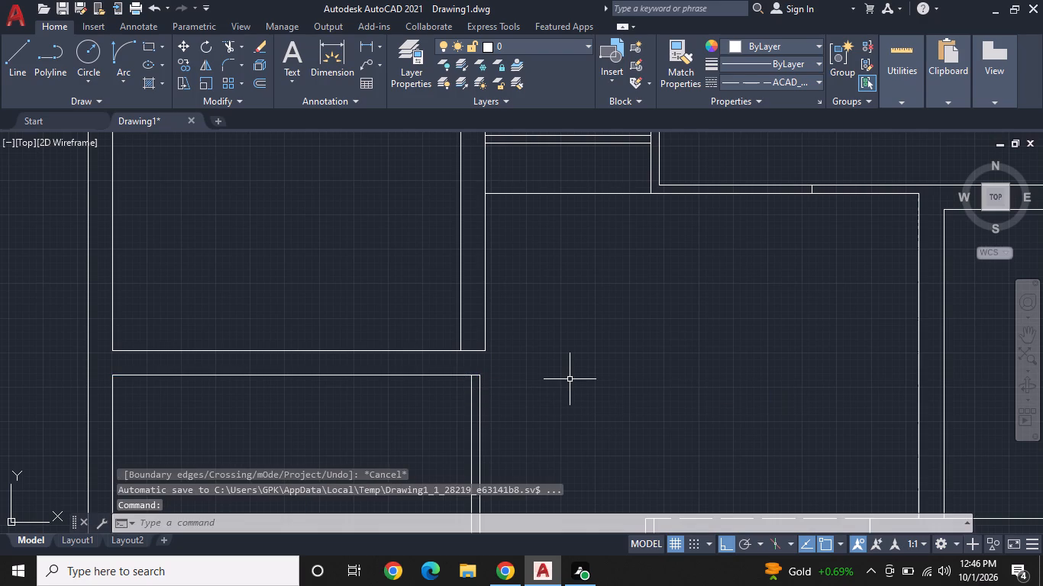
# Draw a line 9" south from the northwest room's outer southeast wall corner, continuing west to the 3" partition's east line.
pyautogui.moveTo(603, 380); pyautogui.dragTo(667, 391, button='middle')
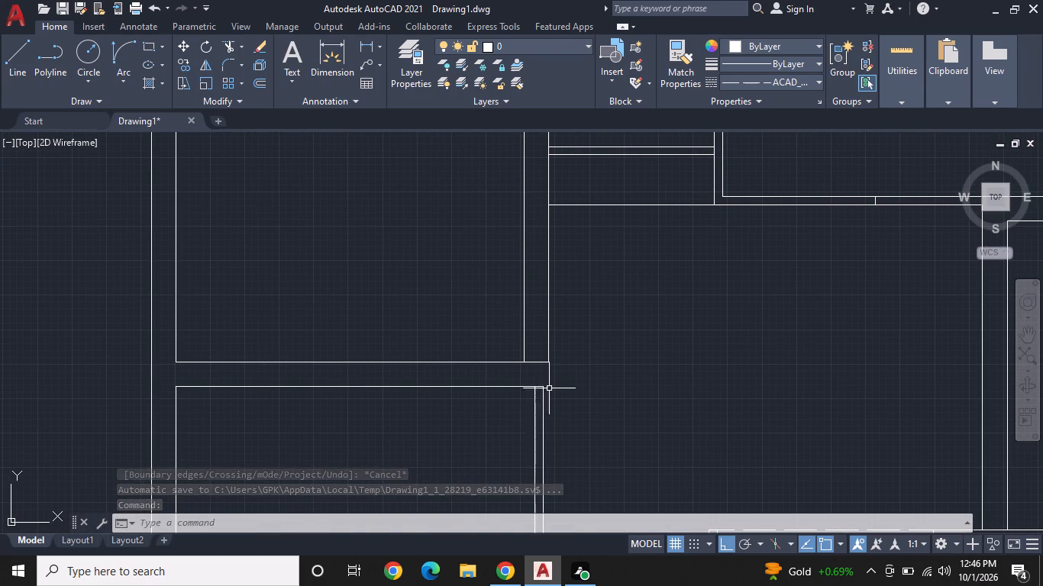
pyautogui.click(21, 43)
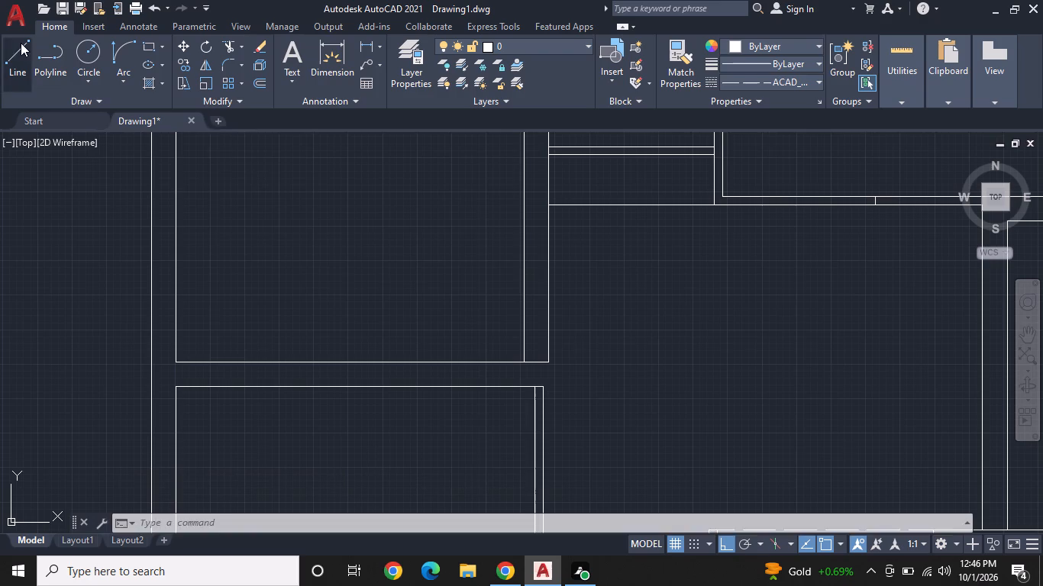
pyautogui.click(550, 358)
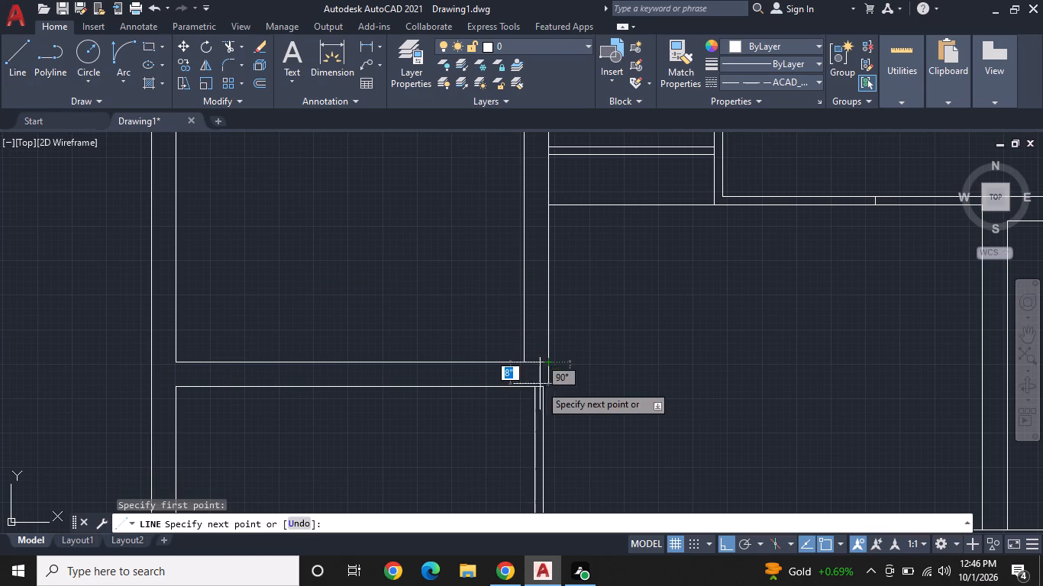
pyautogui.scroll(1, 538, 392)
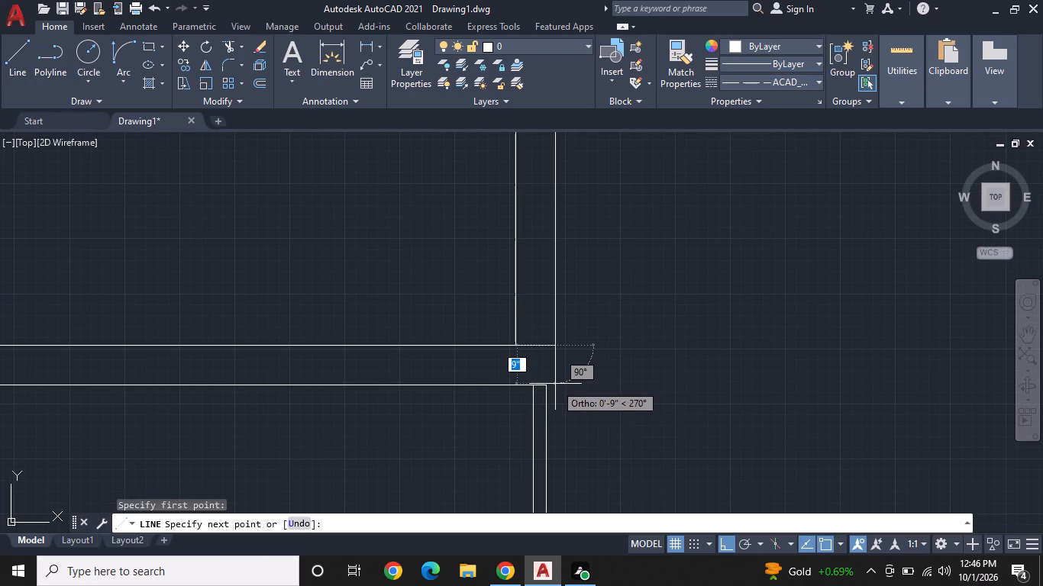
pyautogui.click(557, 385)
pyautogui.click(550, 385)
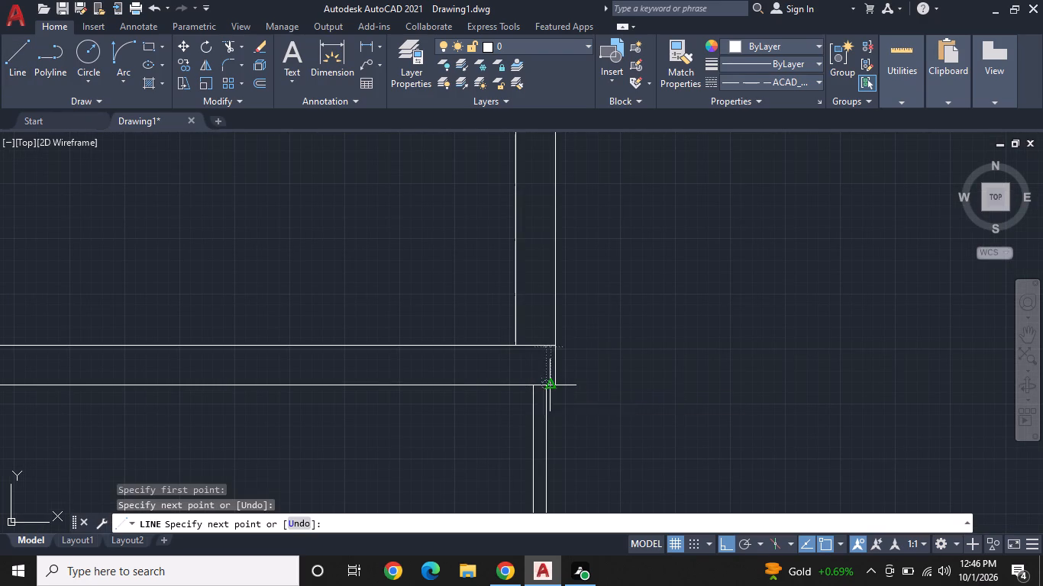
pyautogui.press('Escape')
# Draw a 9" line west across the northwest room's east wall, in line with the central room's north edge.
pyautogui.moveTo(612, 346); pyautogui.dragTo(613, 405, button='middle')
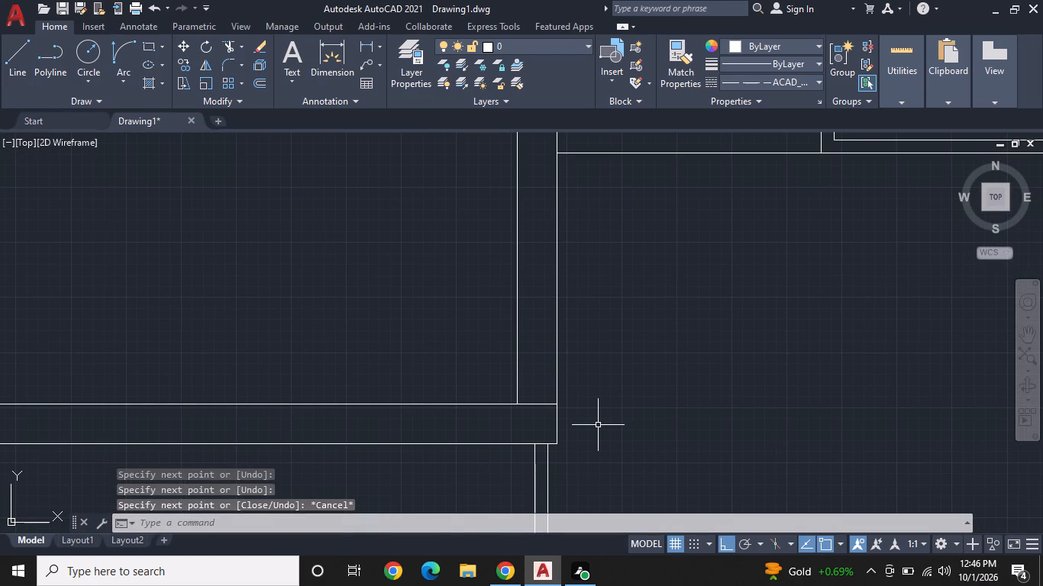
pyautogui.moveTo(578, 369); pyautogui.dragTo(634, 463, button='middle')
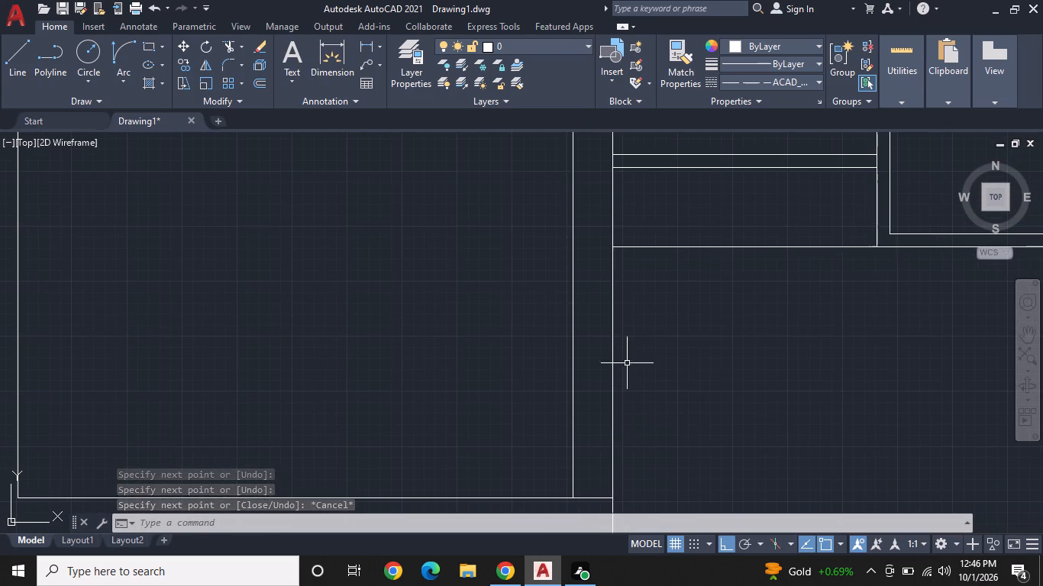
pyautogui.scroll(1, 614, 321)
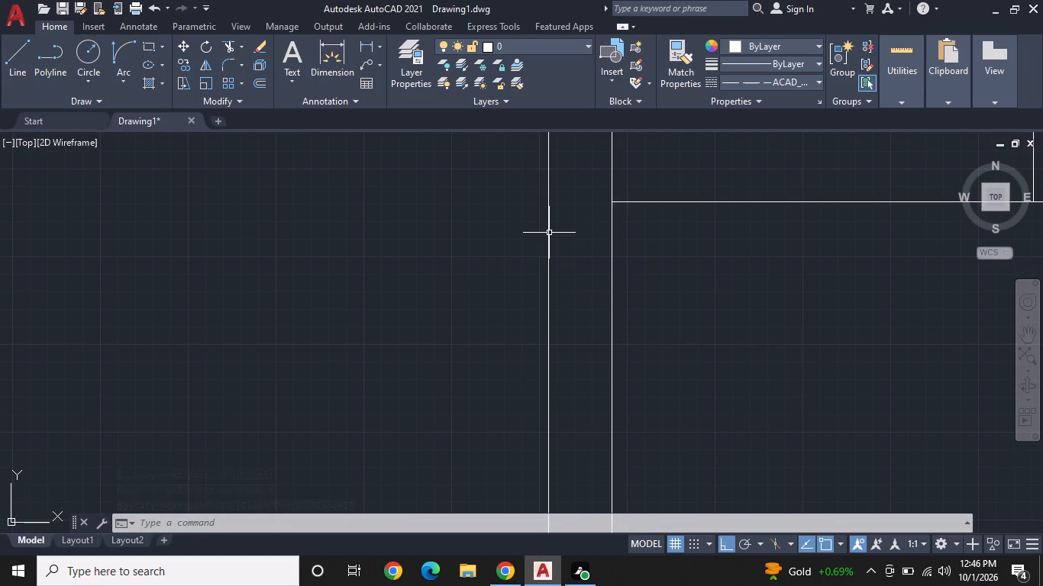
pyautogui.click(21, 53)
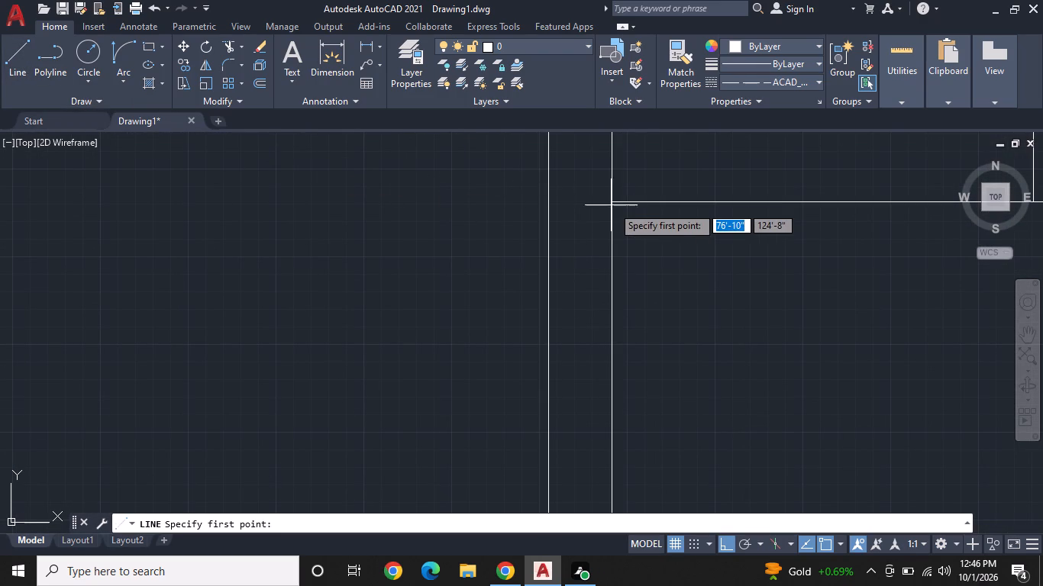
pyautogui.click(612, 205)
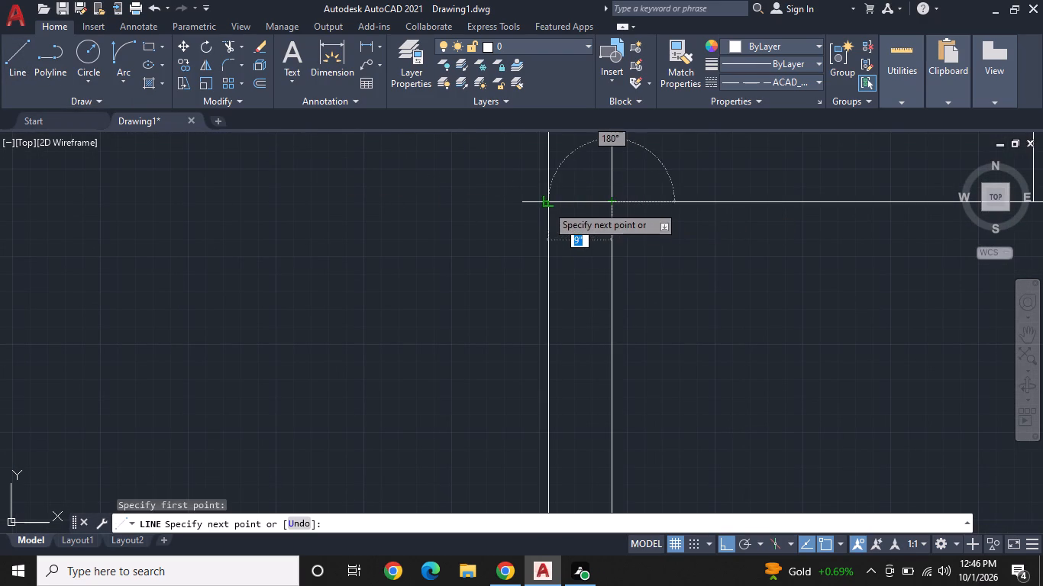
pyautogui.click(542, 201)
pyautogui.press('Escape')
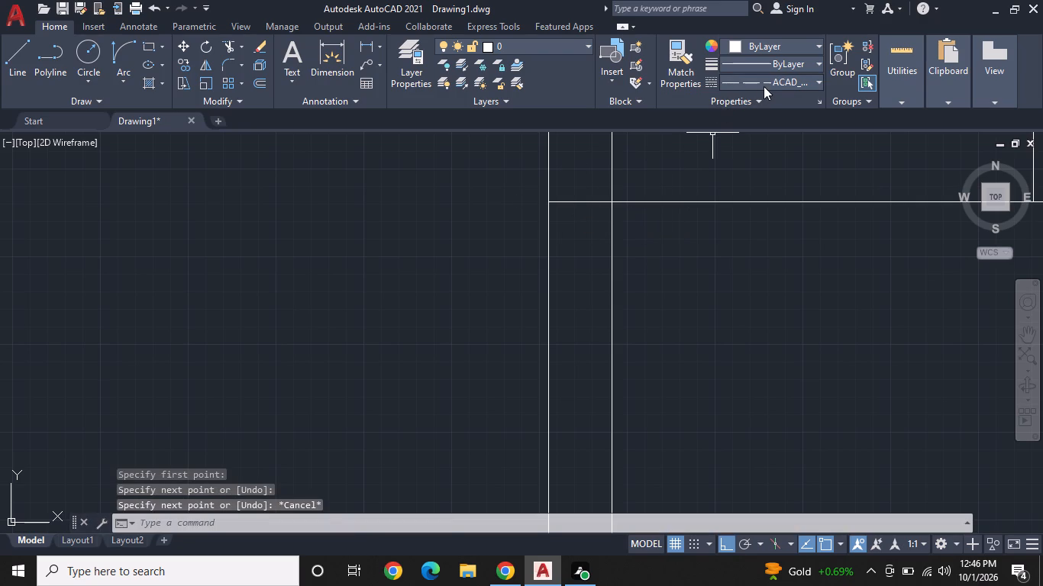
pyautogui.click(768, 76)
pyautogui.press('Escape')
# Trim both lines of the northwest room's east wall south of the short 9" line to open a gap.
pyautogui.click(231, 47)
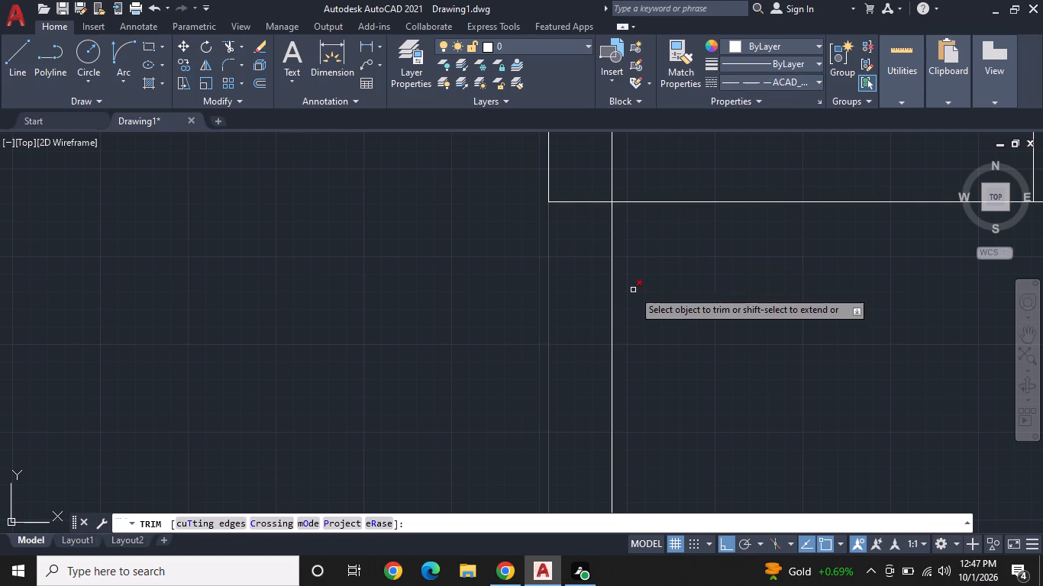
pyautogui.click(673, 303)
pyautogui.click(420, 306)
pyautogui.scroll(-1, 503, 301)
pyautogui.moveTo(559, 304); pyautogui.dragTo(441, 261, button='middle')
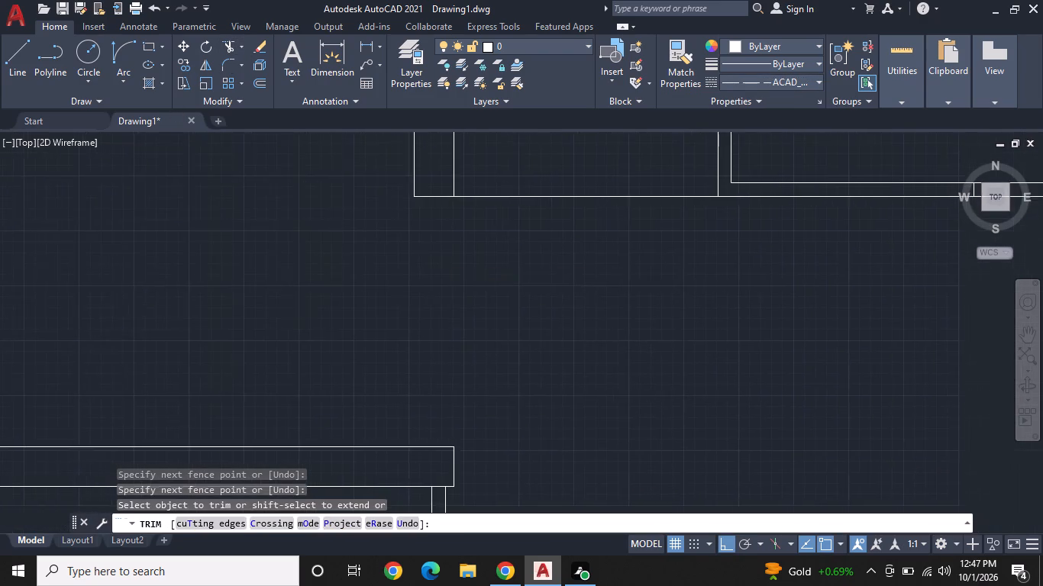
pyautogui.scroll(-1, 453, 268)
pyautogui.press('Escape')
# With linetype ACAD_ISO02W100, draw two dashed lines about 4'-9" long across the east wall gap, down to the northwest room's south wall.
pyautogui.click(762, 82)
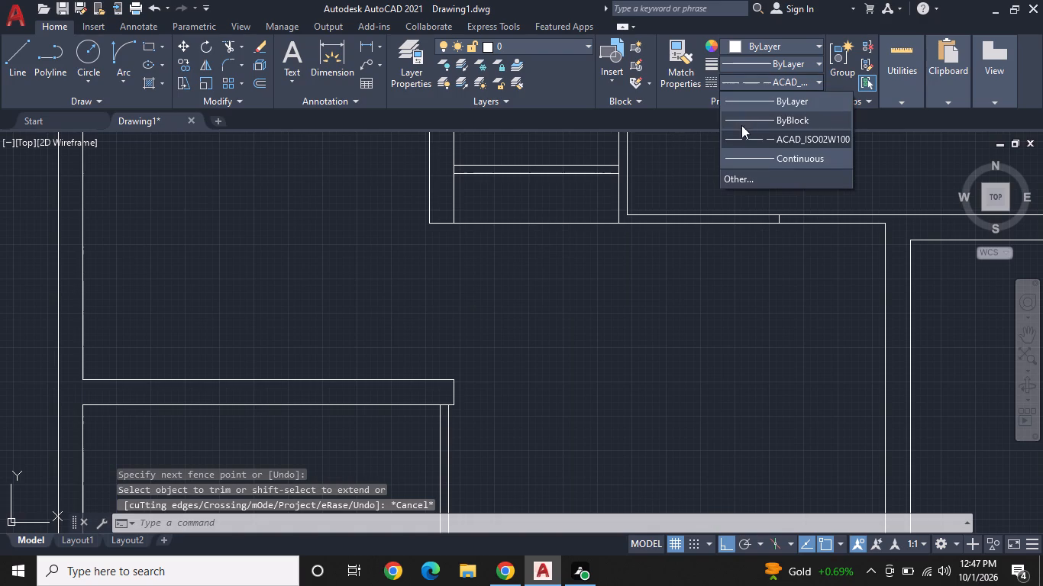
pyautogui.click(741, 142)
pyautogui.click(11, 53)
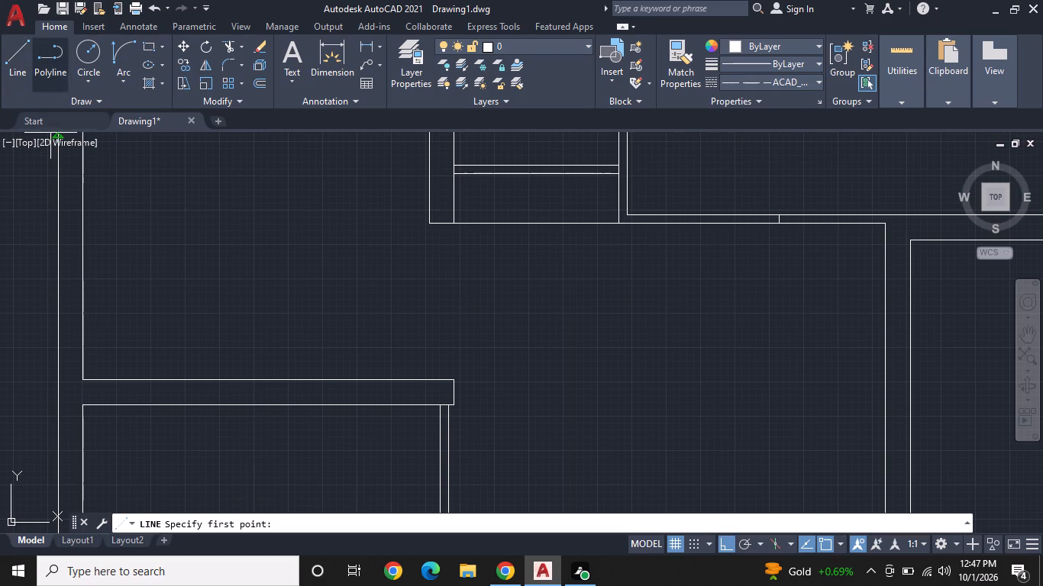
pyautogui.click(454, 226)
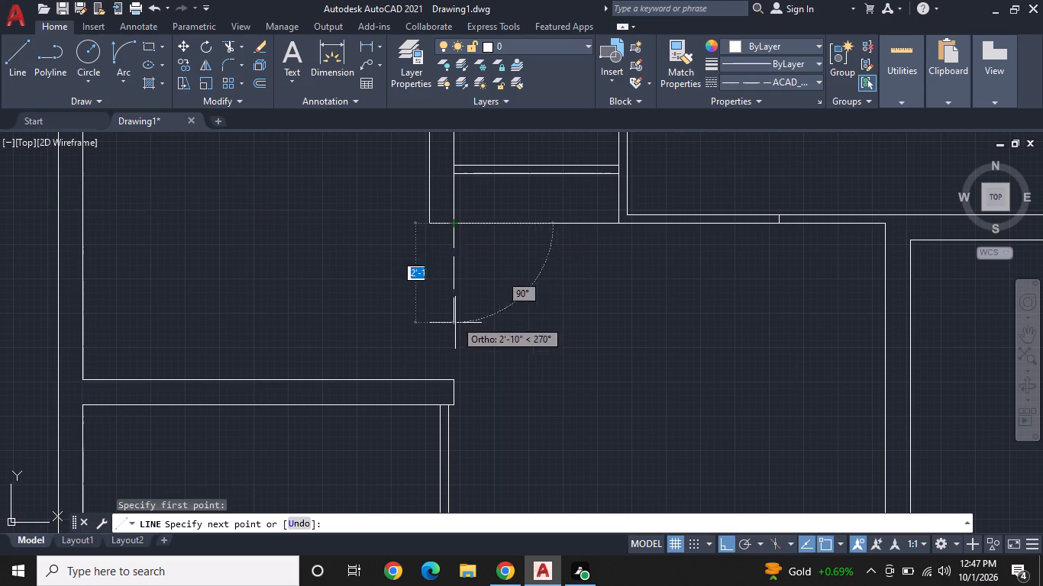
pyautogui.click(452, 382)
pyautogui.press('Escape')
pyautogui.press('Escape')
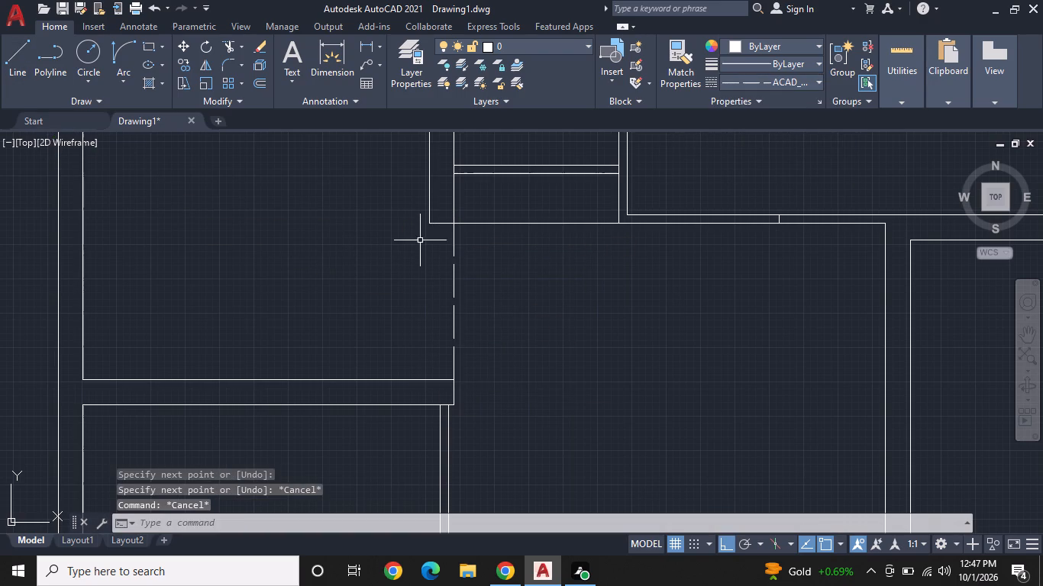
pyautogui.press('space')
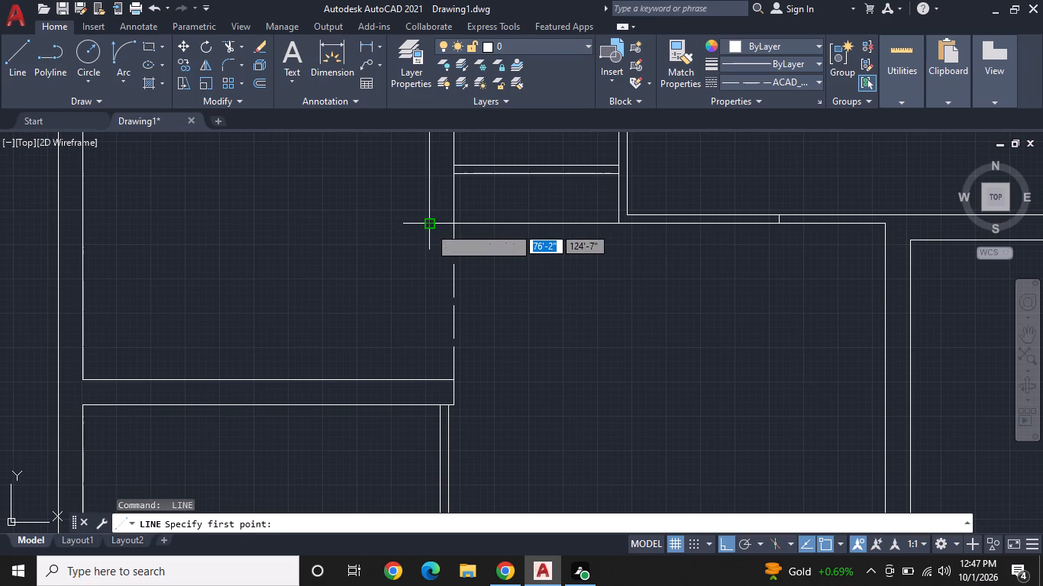
pyautogui.click(431, 220)
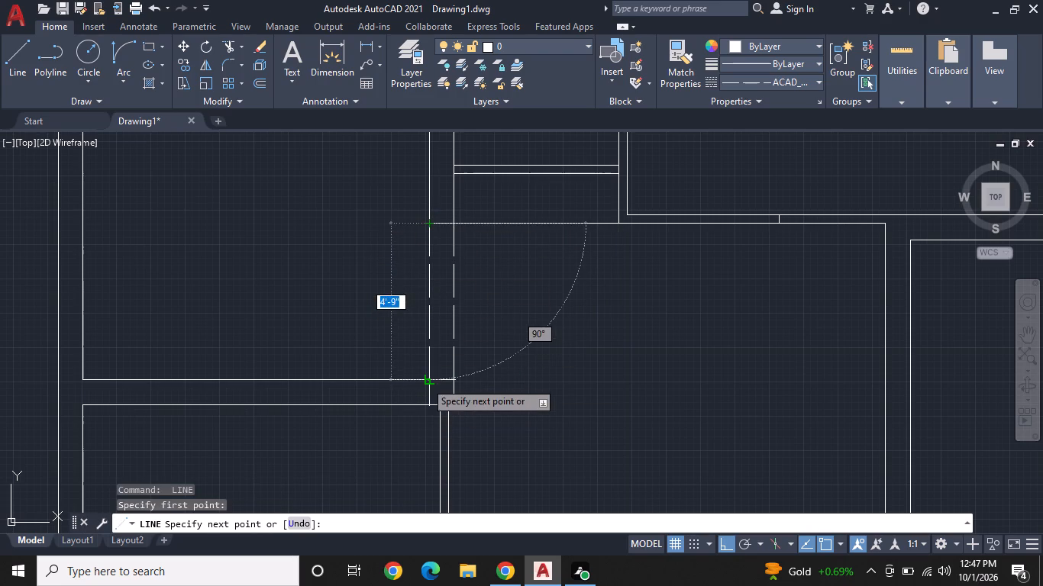
pyautogui.doubleClick(426, 376)
pyautogui.press('Escape')
# Draw a short line across the 9" west wall of the northwest room, just north of the room's southwest corner.
pyautogui.scroll(-1, 430, 388)
pyautogui.moveTo(457, 407); pyautogui.dragTo(454, 402, button='middle')
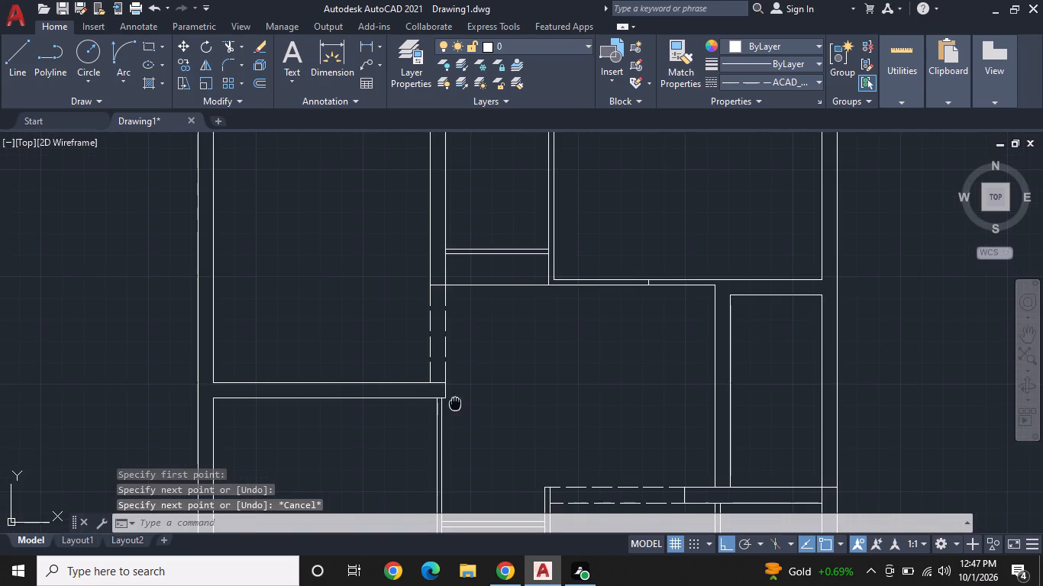
pyautogui.moveTo(454, 402); pyautogui.dragTo(416, 314, button='middle')
pyautogui.scroll(1, 470, 416)
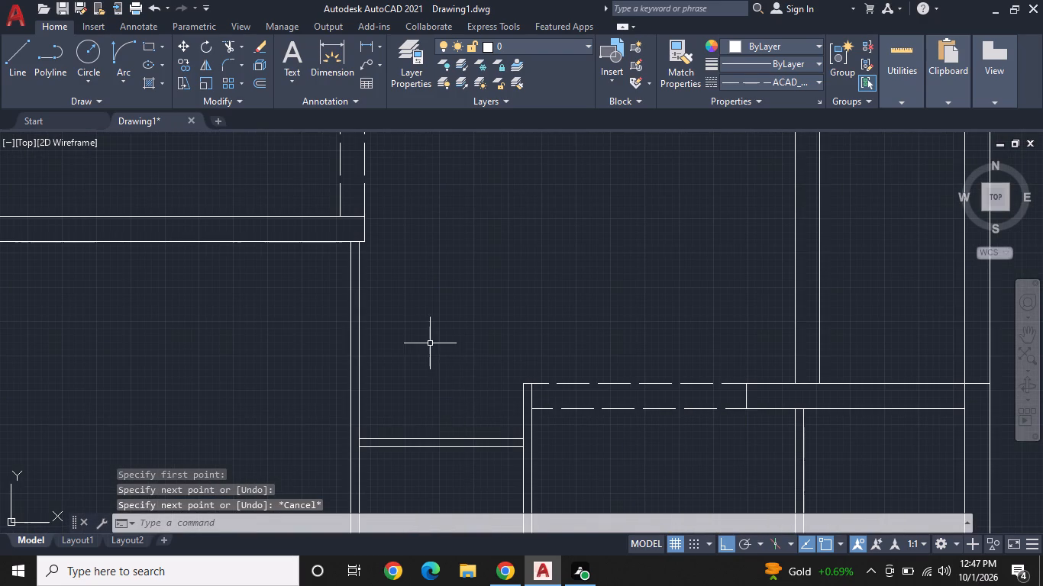
pyautogui.scroll(-2, 430, 343)
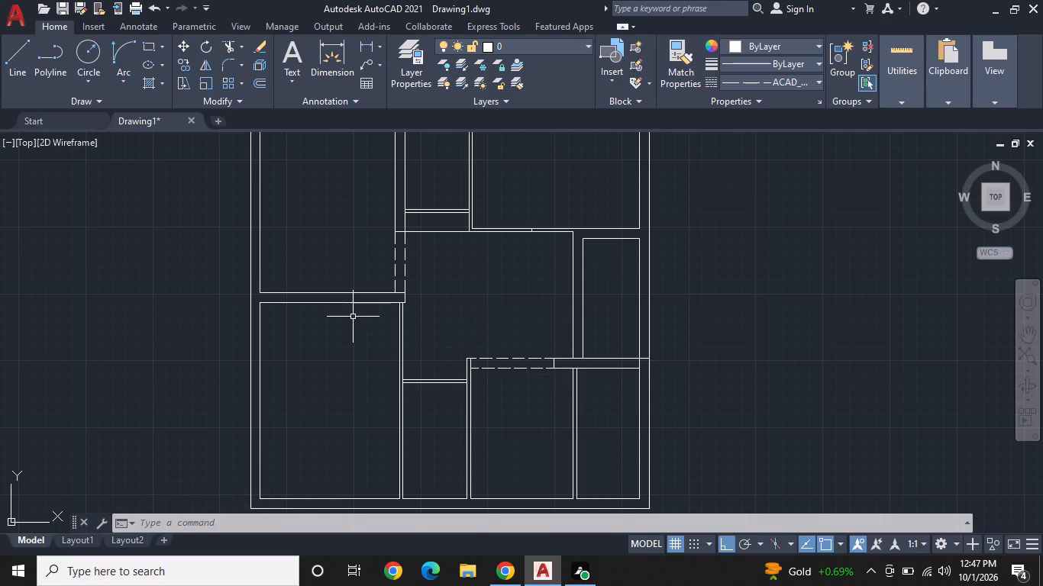
pyautogui.moveTo(355, 320); pyautogui.dragTo(461, 474, button='middle')
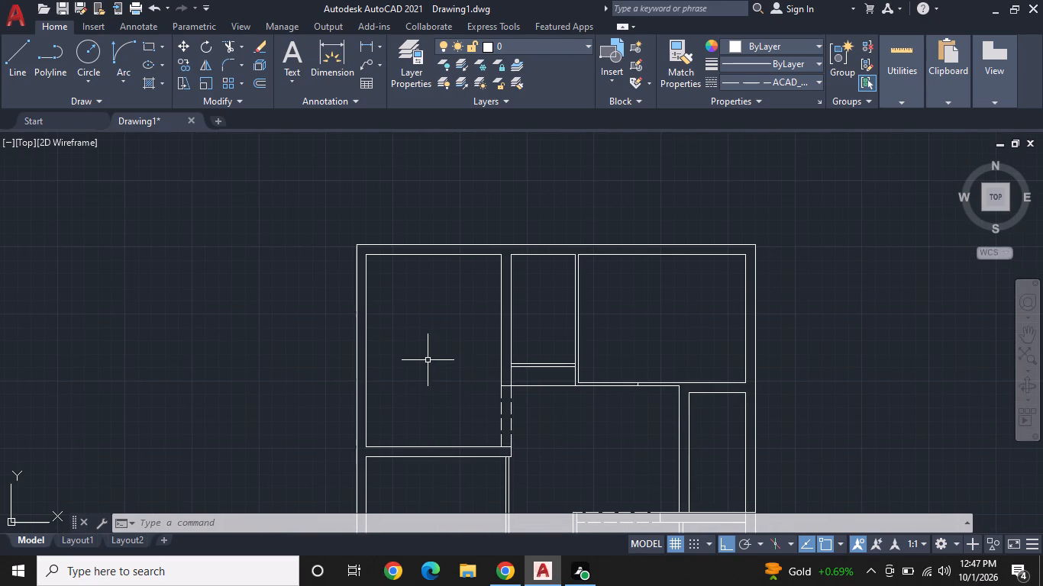
pyautogui.moveTo(440, 372); pyautogui.dragTo(487, 347, button='middle')
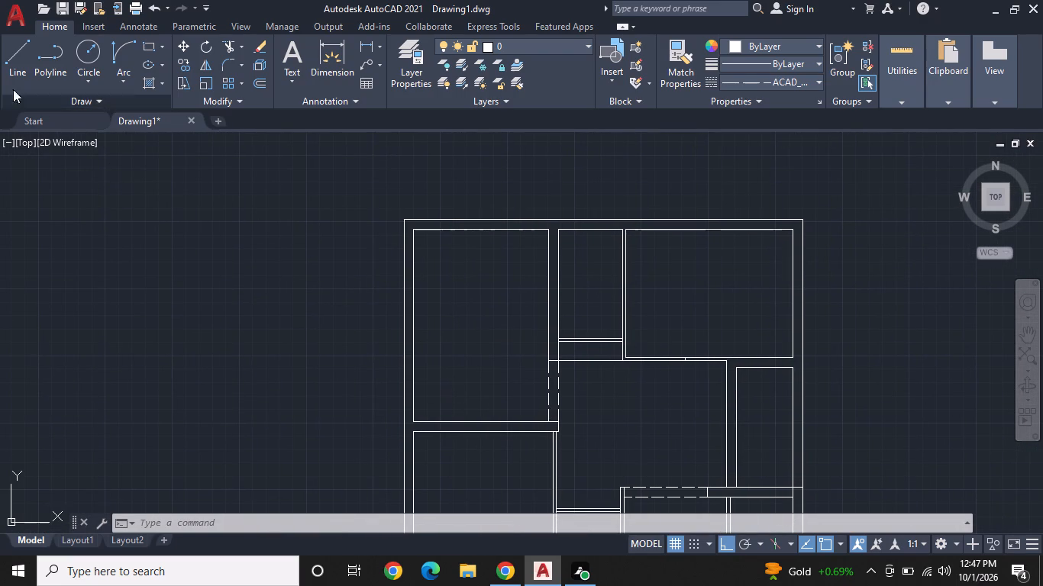
pyautogui.click(18, 56)
pyautogui.scroll(1, 456, 420)
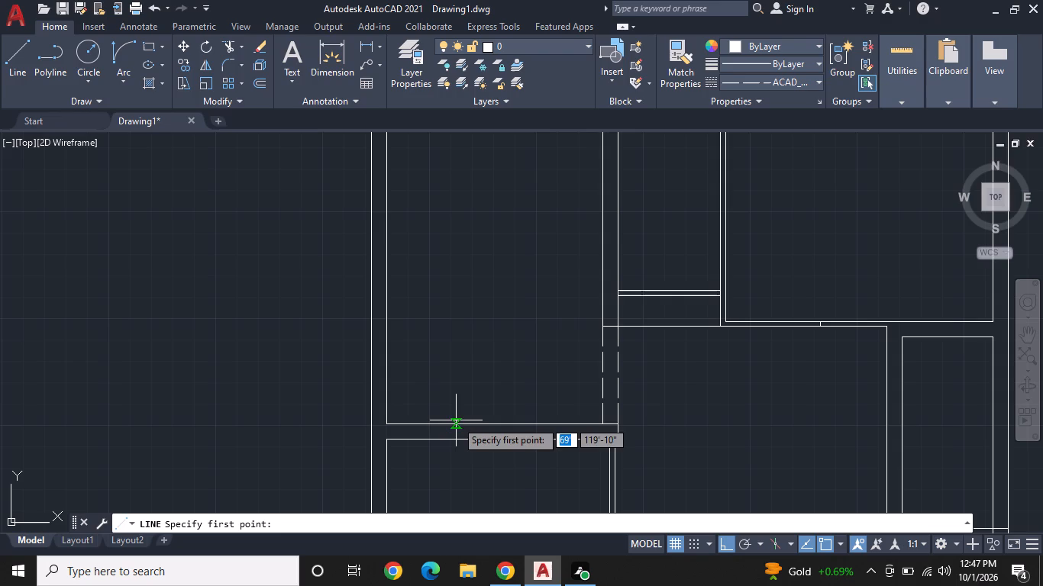
pyautogui.moveTo(451, 355); pyautogui.dragTo(470, 331, button='middle')
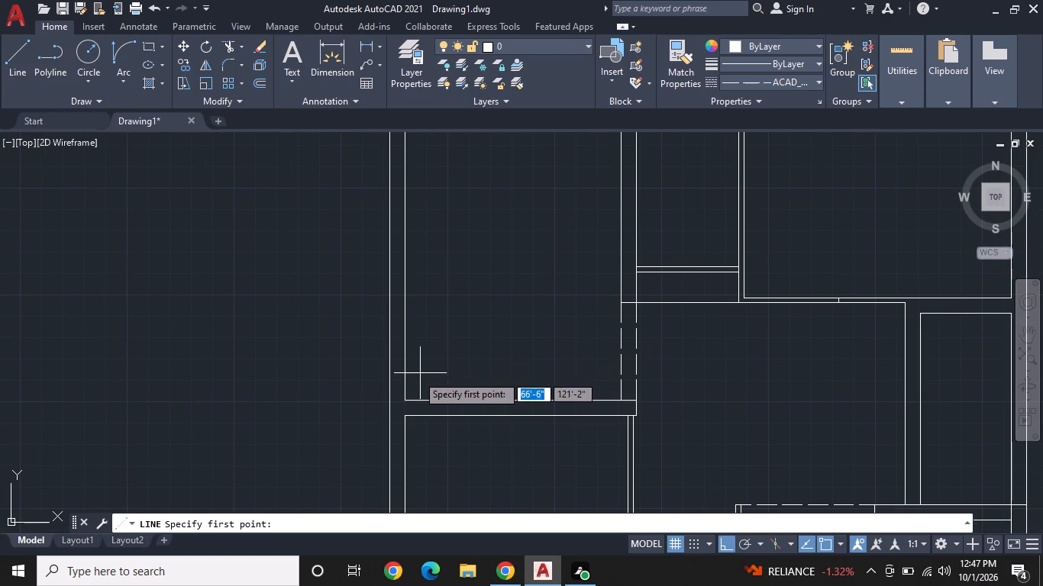
pyautogui.click(403, 362)
pyautogui.click(390, 362)
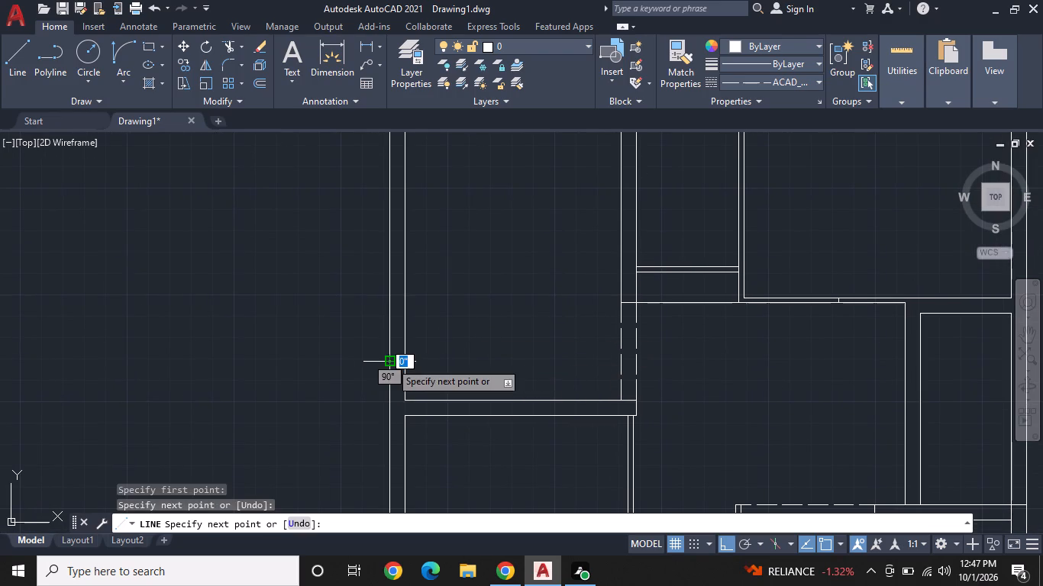
pyautogui.press('Escape')
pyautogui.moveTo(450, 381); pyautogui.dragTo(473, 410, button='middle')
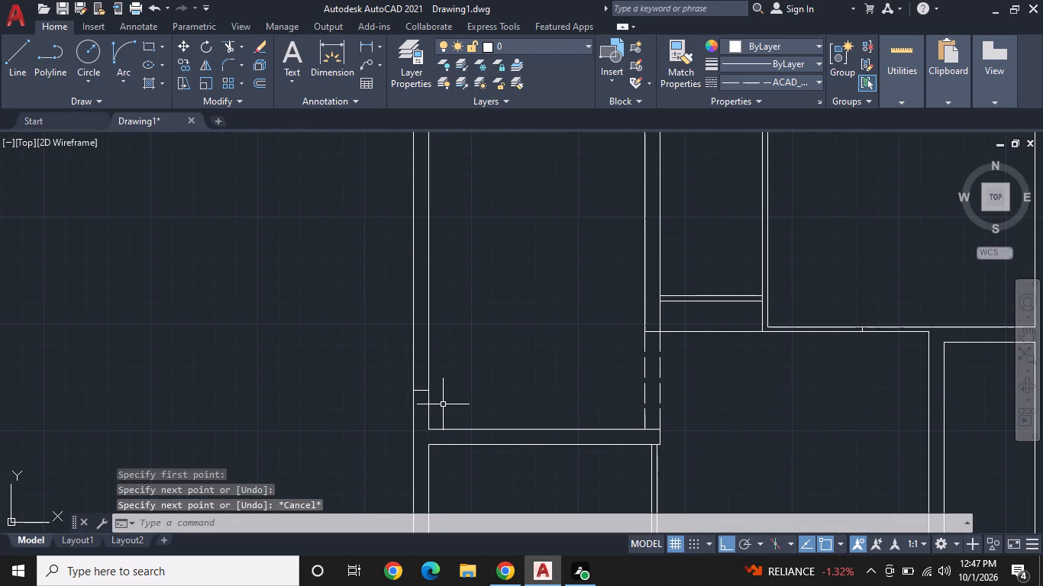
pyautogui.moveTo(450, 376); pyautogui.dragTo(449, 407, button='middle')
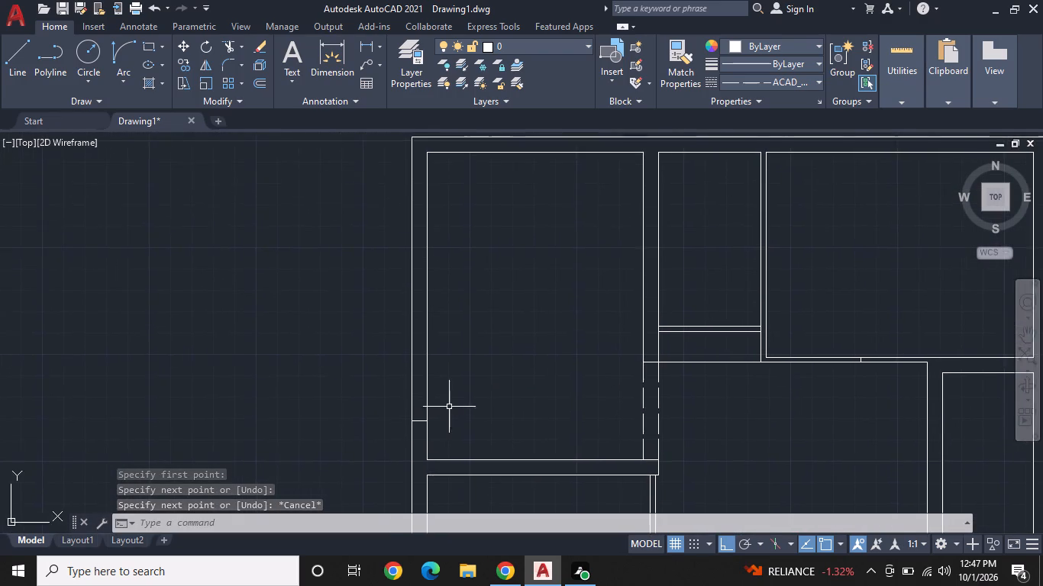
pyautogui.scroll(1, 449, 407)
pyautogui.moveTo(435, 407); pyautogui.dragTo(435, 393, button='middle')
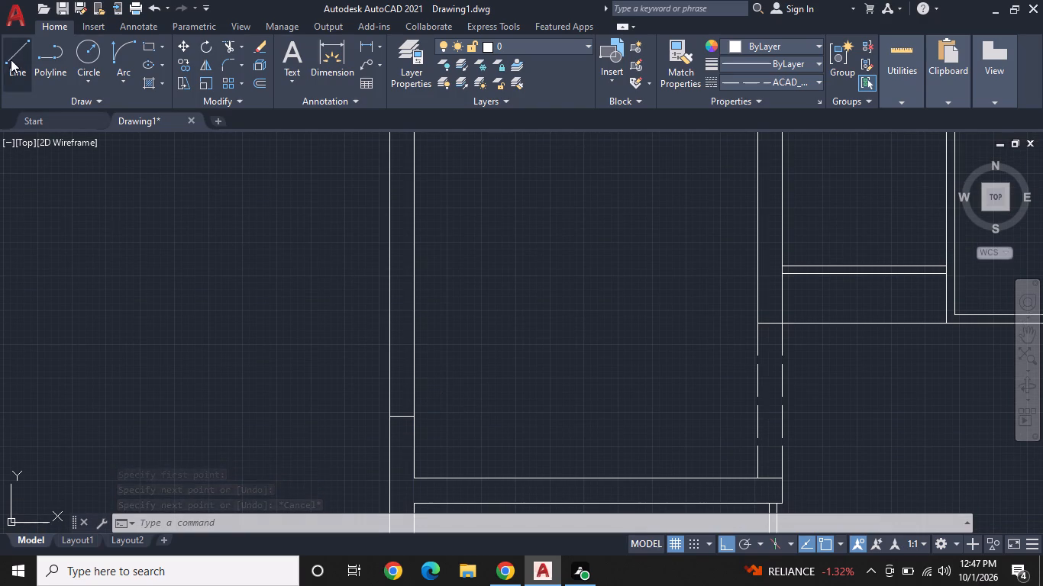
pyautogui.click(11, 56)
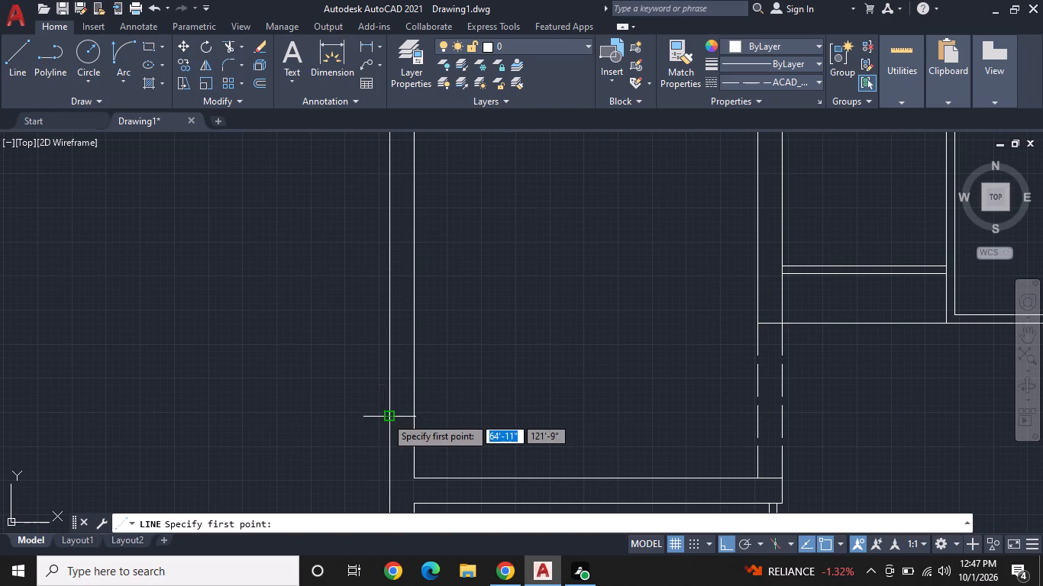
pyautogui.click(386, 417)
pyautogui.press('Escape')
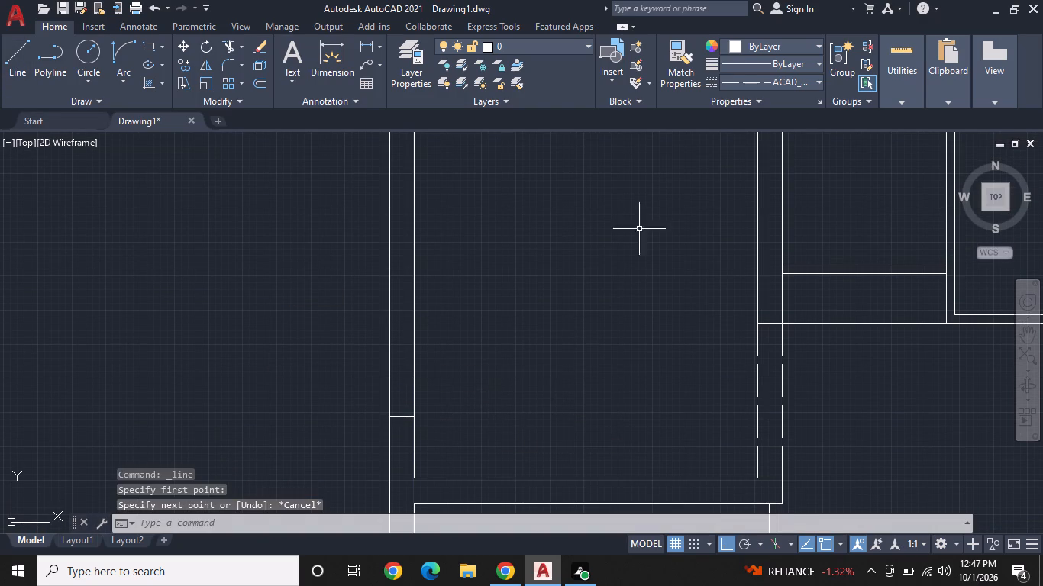
# Set the linetype to ByLayer and draw a 3' door leaf line east from the short line's end on the outer west wall.
pyautogui.click(777, 85)
pyautogui.click(775, 99)
pyautogui.click(15, 61)
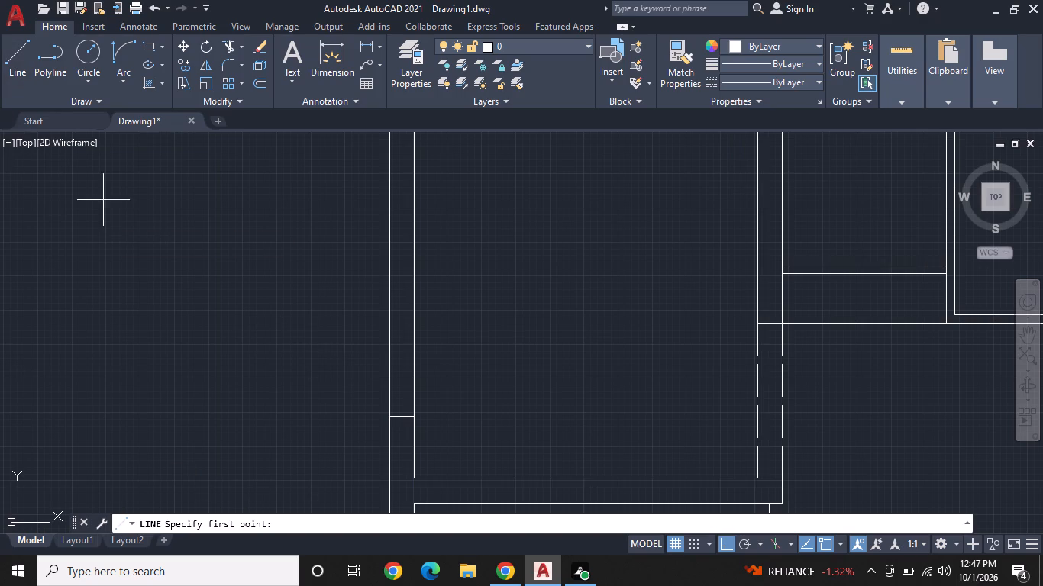
pyautogui.click(387, 416)
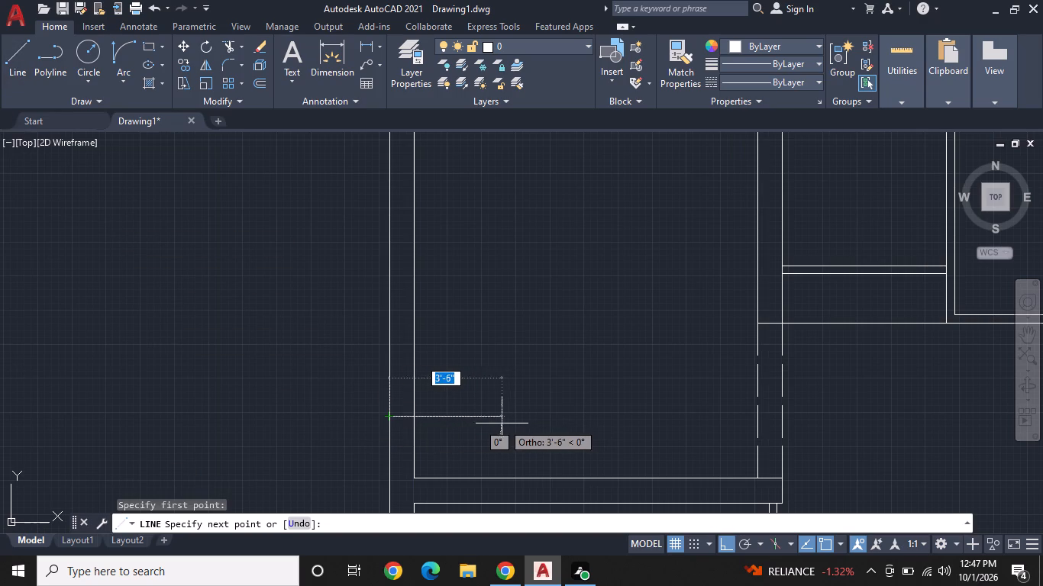
pyautogui.write("3'")
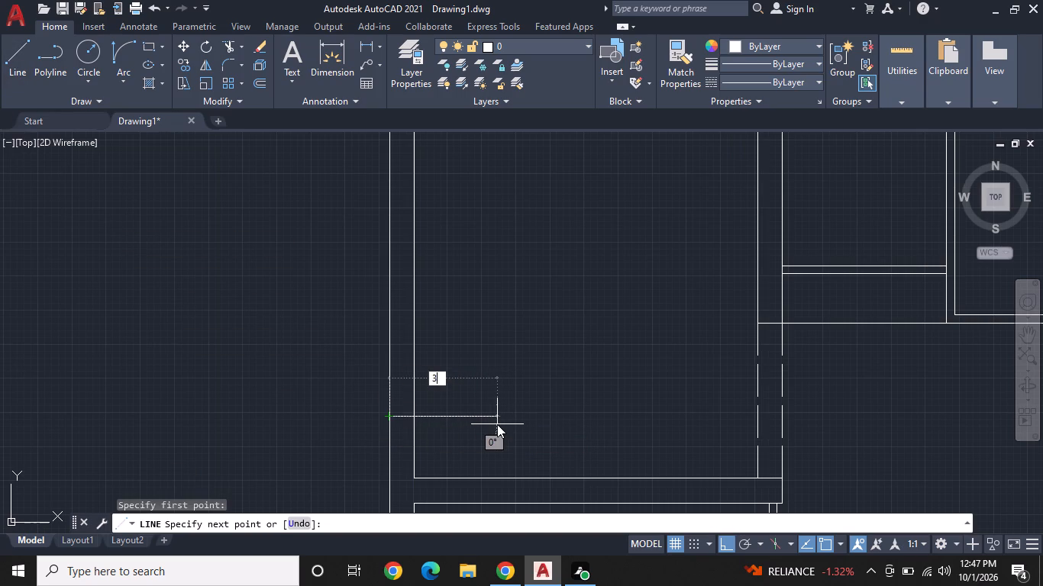
pyautogui.press('Return')
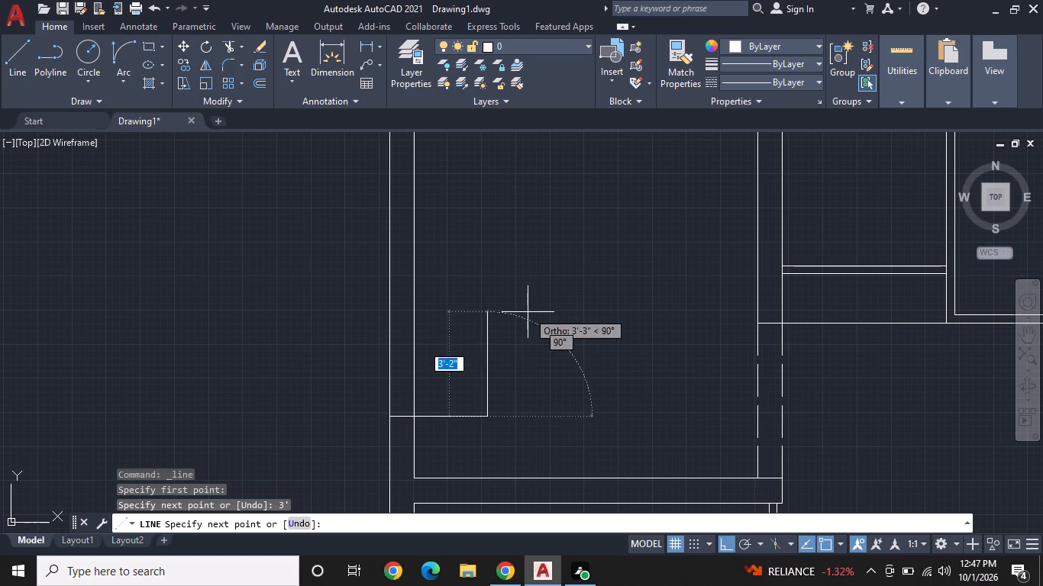
pyautogui.press('space')
# Draw a line 3' north along the outer west wall from the door leaf's hinge end, finishing with a short tick west.
pyautogui.press('space')
pyautogui.click(389, 419)
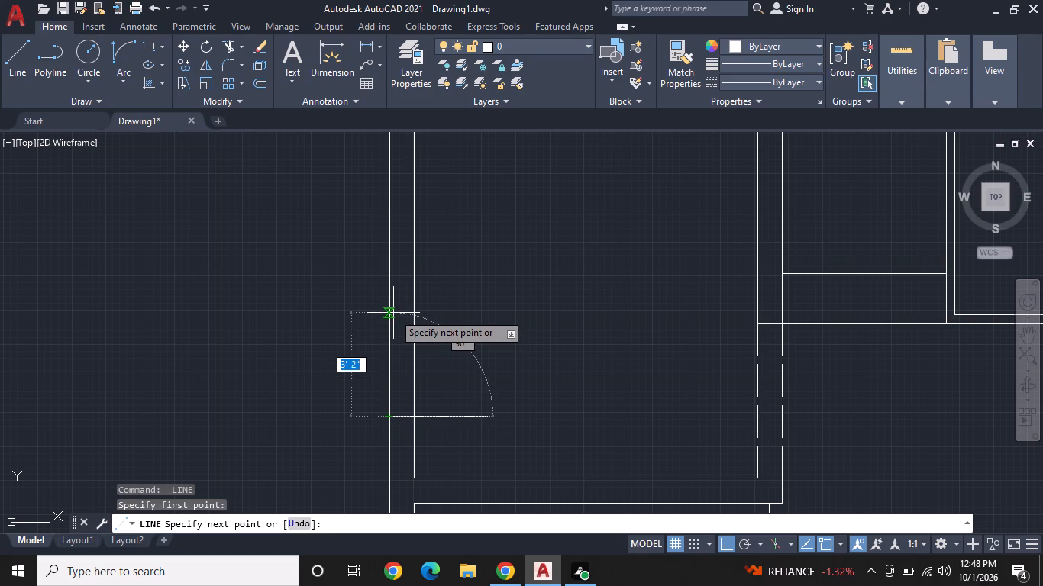
pyautogui.scroll(1, 392, 320)
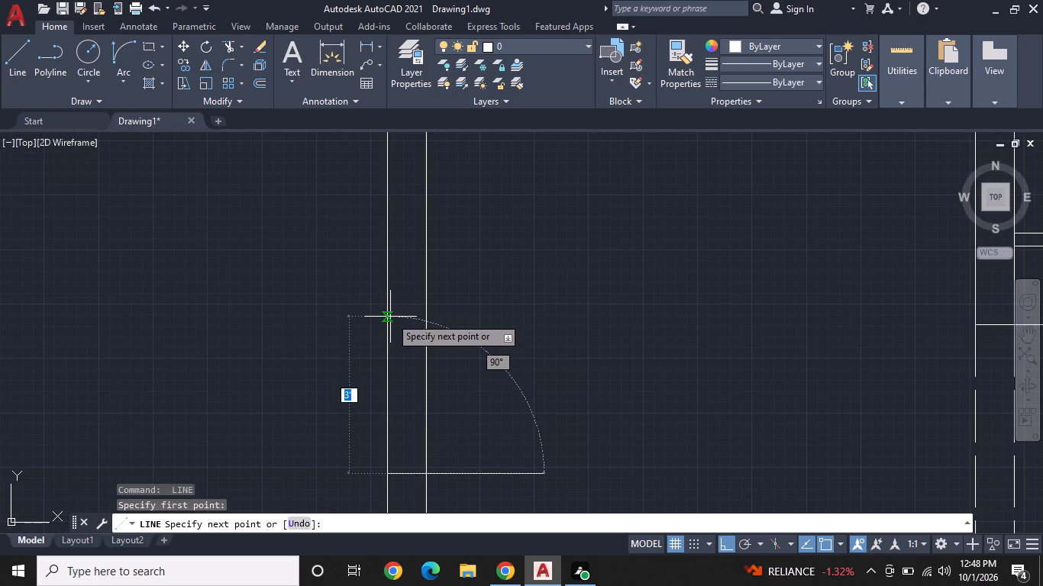
pyautogui.click(390, 317)
pyautogui.click(377, 319)
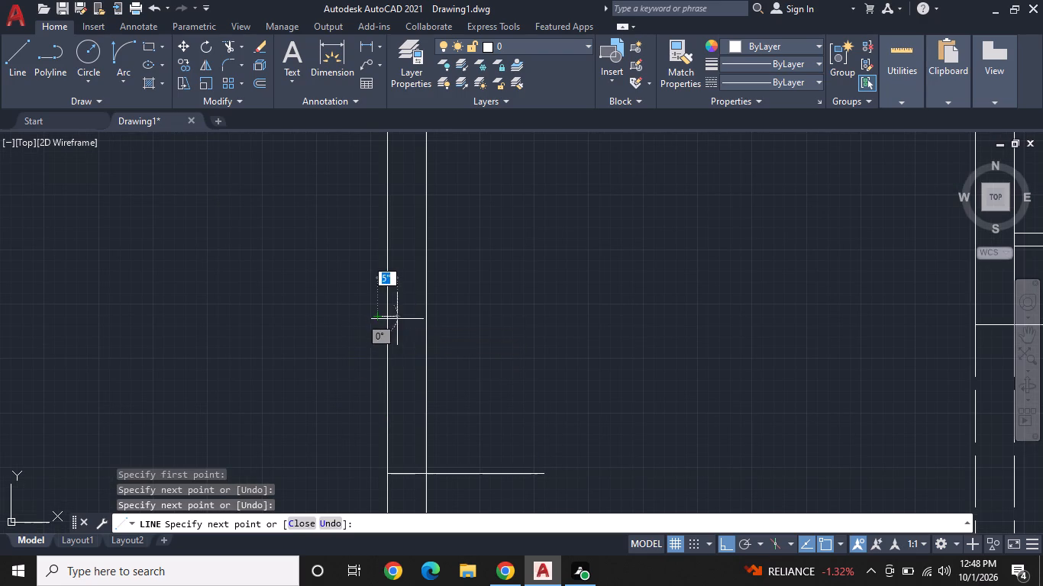
pyautogui.press('Escape')
# Draw a quarter-circle door swing arc from the leaf's east end to the tick on the outer wall, with its start direction north.
pyautogui.click(119, 50)
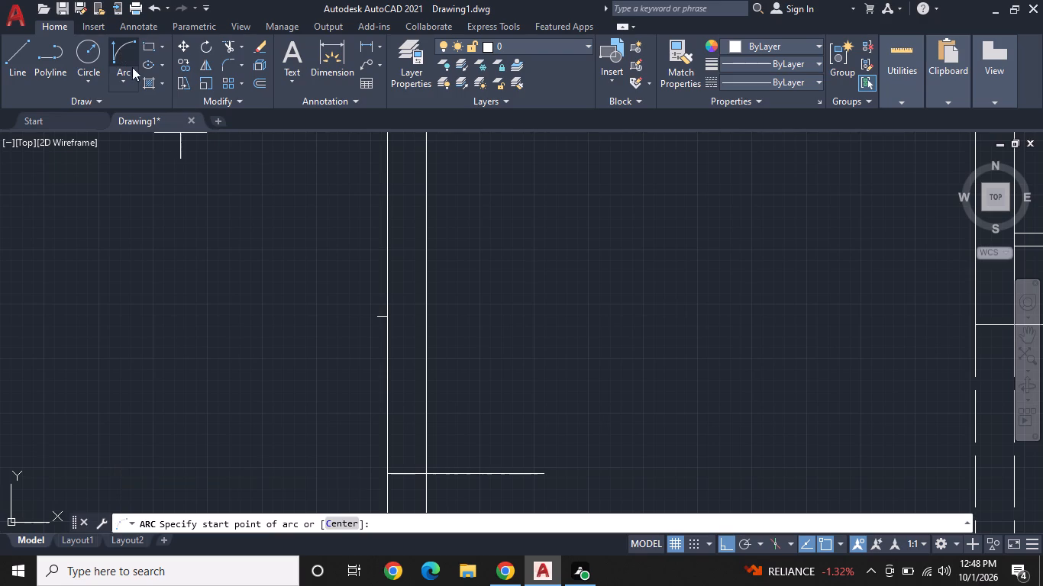
pyautogui.click(546, 475)
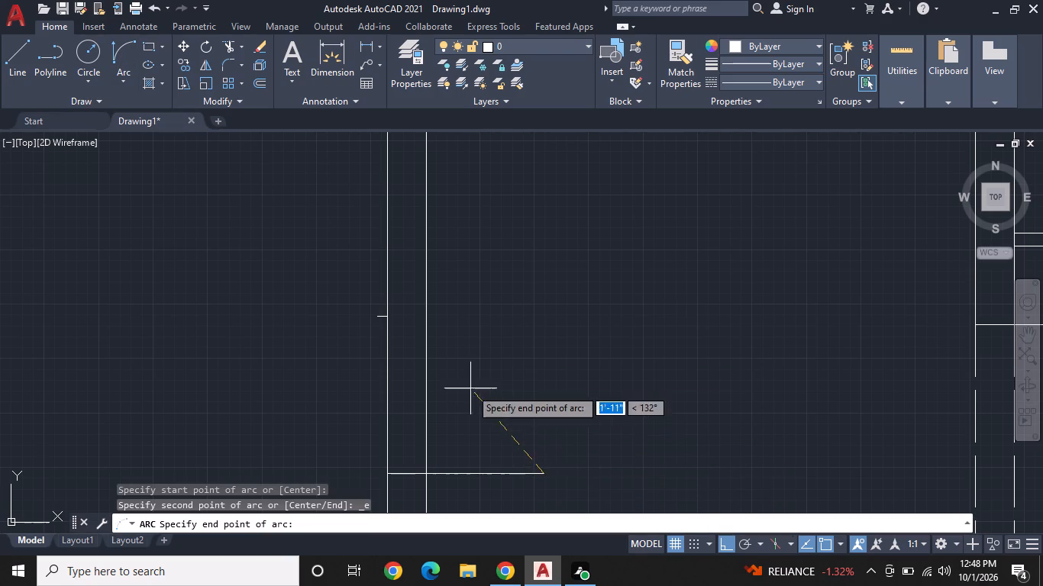
pyautogui.click(386, 314)
pyautogui.click(532, 259)
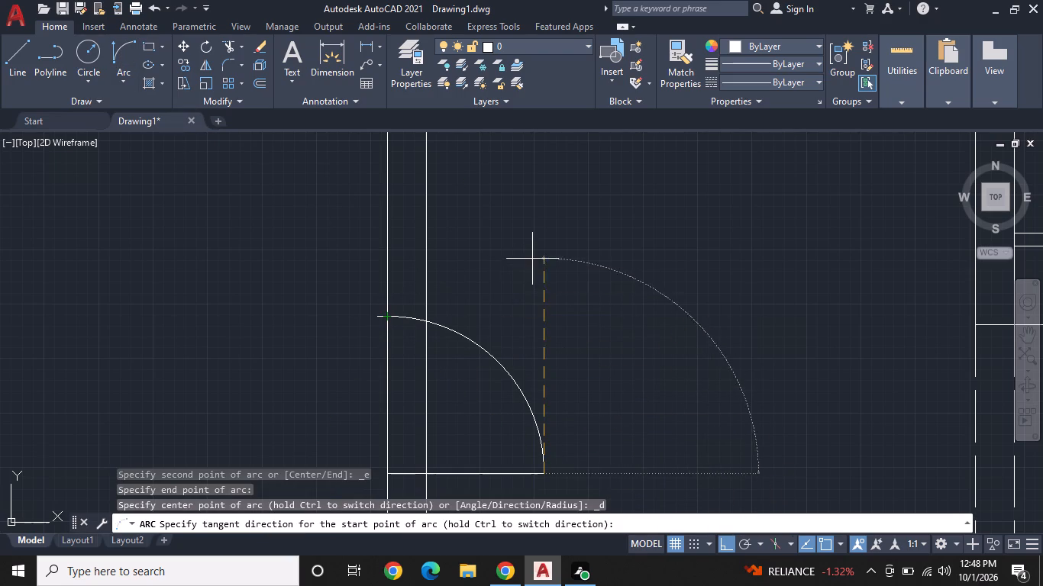
# Set the Offset distance to 1".
pyautogui.moveTo(553, 330); pyautogui.dragTo(563, 295, button='middle')
pyautogui.scroll(1, 554, 328)
pyautogui.scroll(-1, 322, 215)
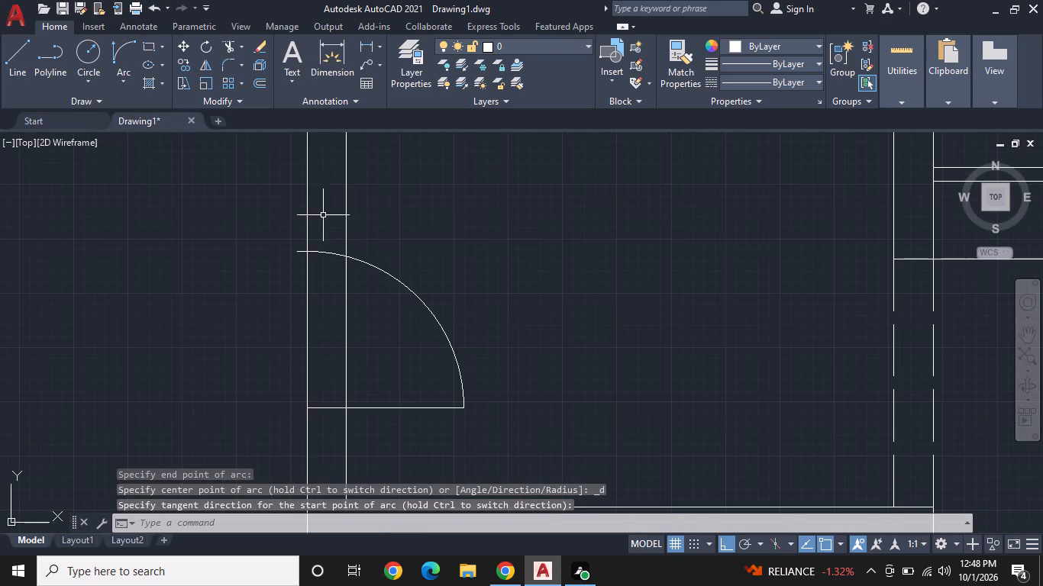
pyautogui.click(258, 80)
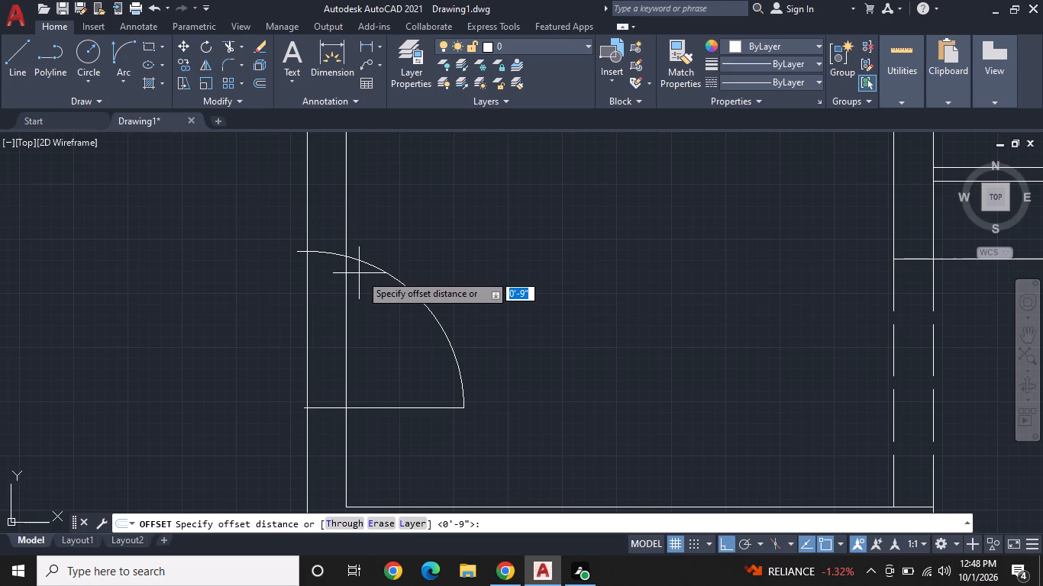
pyautogui.press('1')
pyautogui.press('Return')
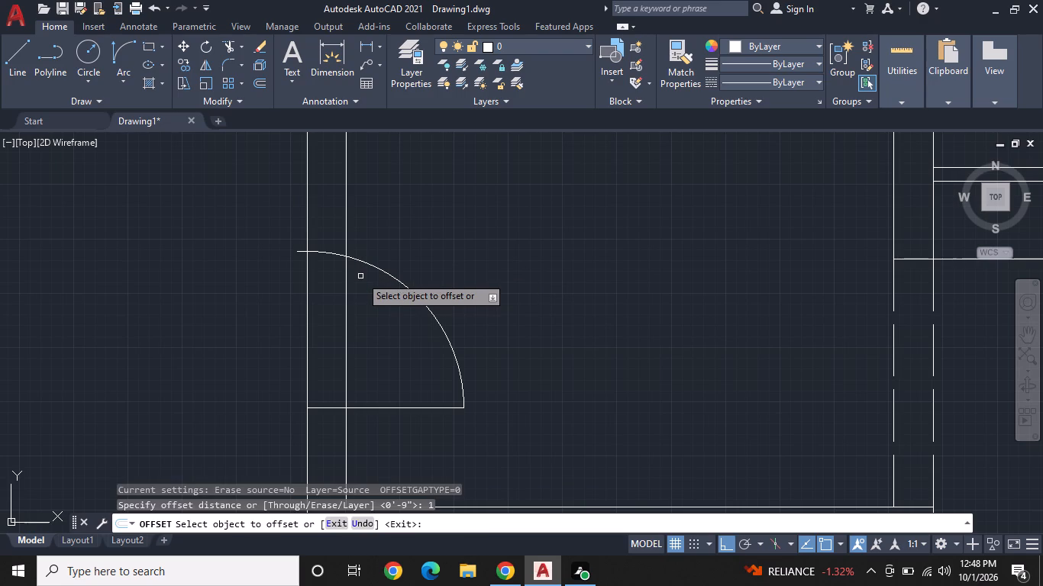
pyautogui.press('Escape')
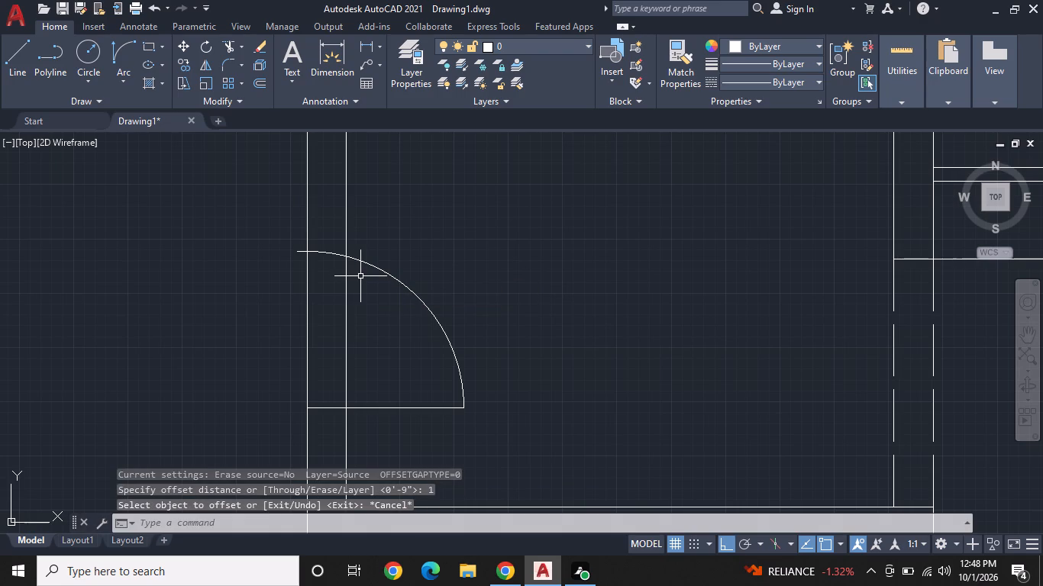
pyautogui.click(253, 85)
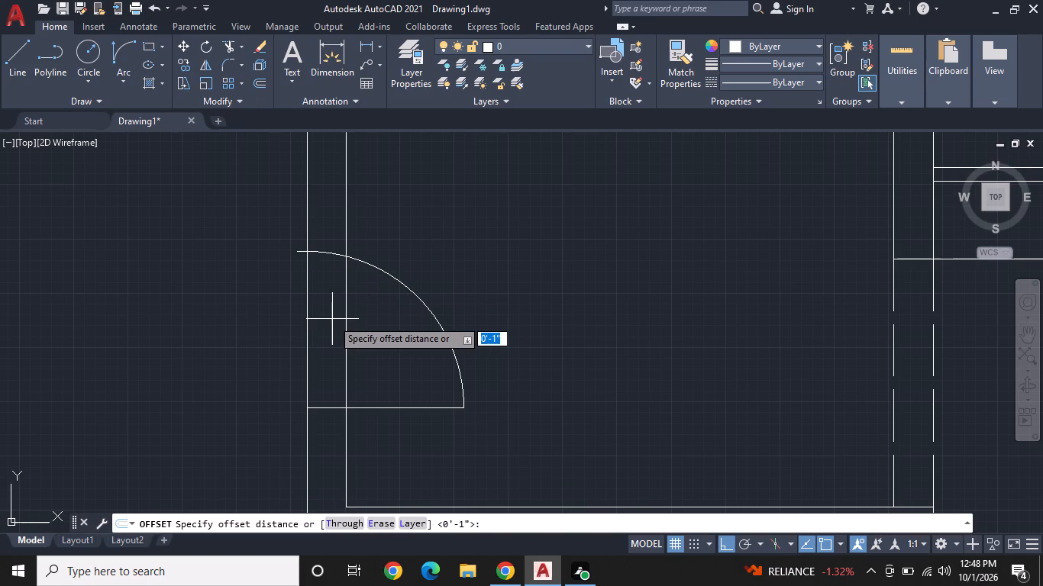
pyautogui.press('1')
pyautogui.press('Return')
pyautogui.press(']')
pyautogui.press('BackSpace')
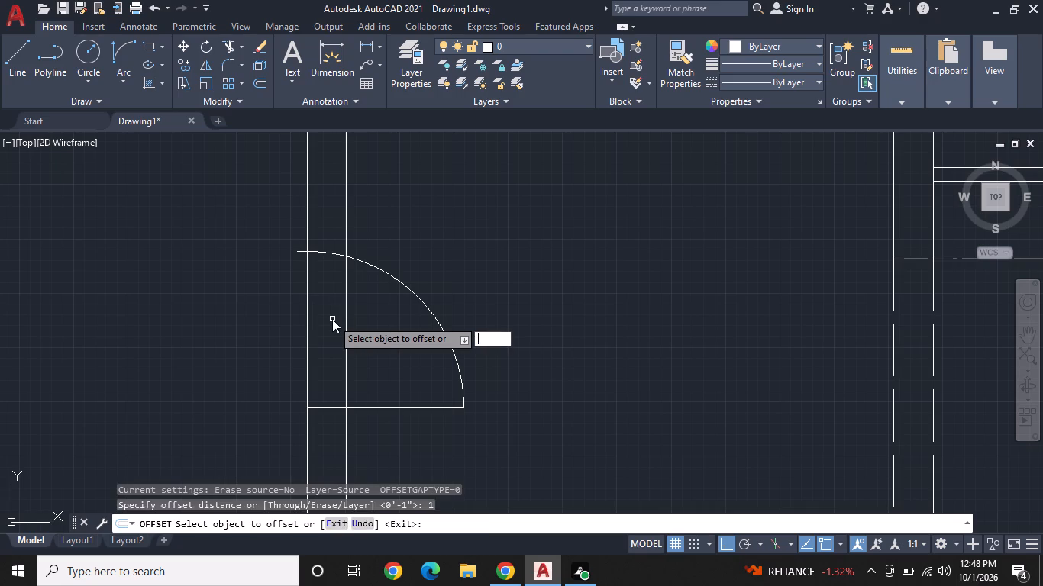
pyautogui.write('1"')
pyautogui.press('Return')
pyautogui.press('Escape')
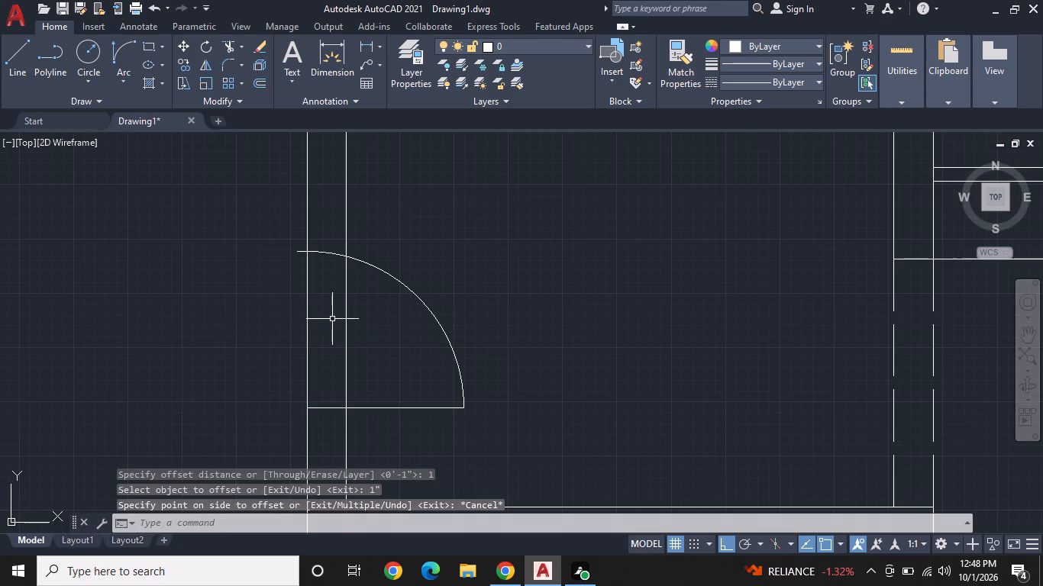
# Offset the west door's leaf line 1" north to give the leaf its thickness.
pyautogui.press('space')
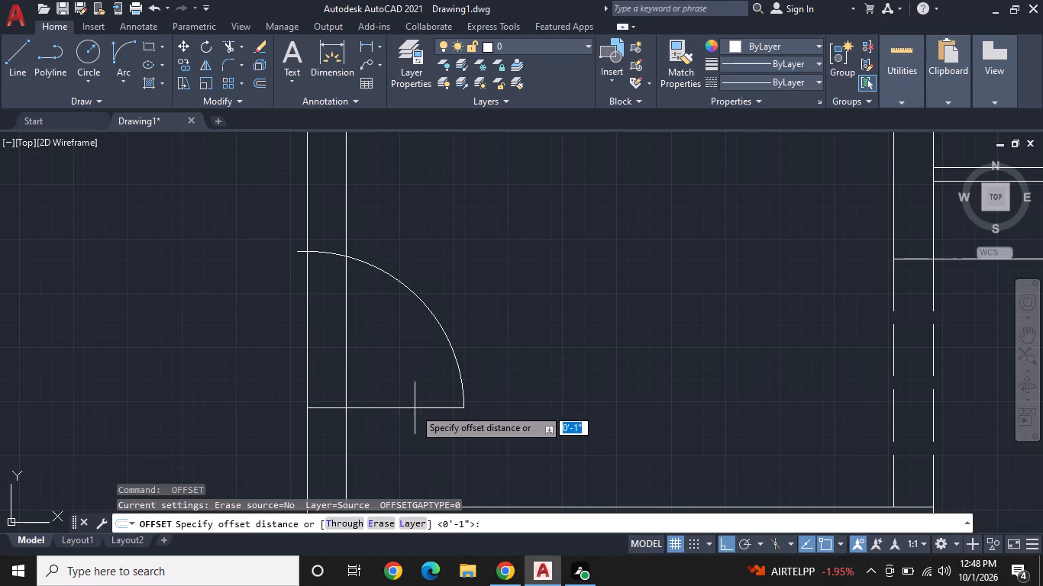
pyautogui.press('space')
pyautogui.click(413, 409)
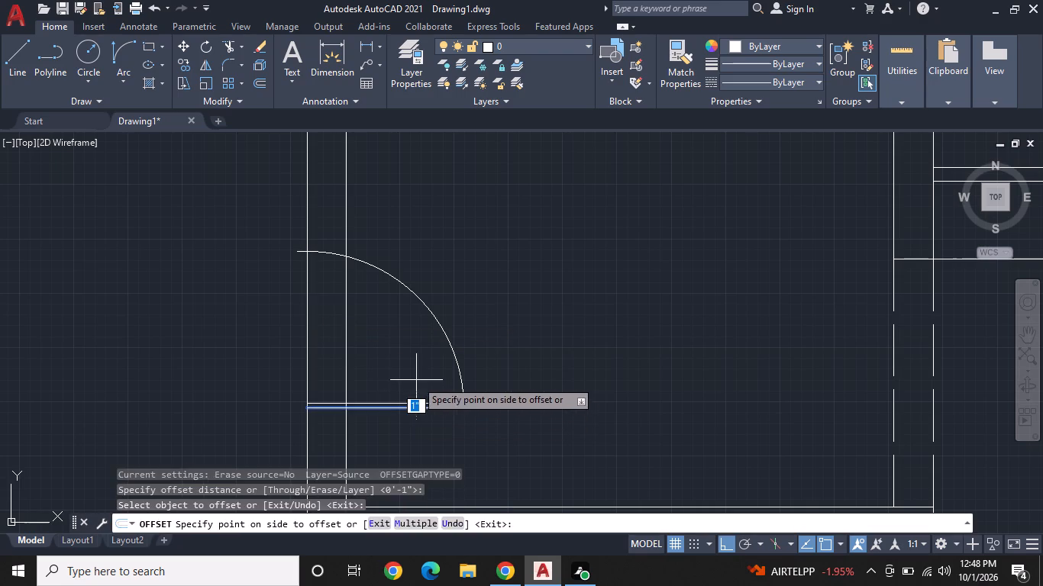
pyautogui.click(416, 380)
pyautogui.press('Escape')
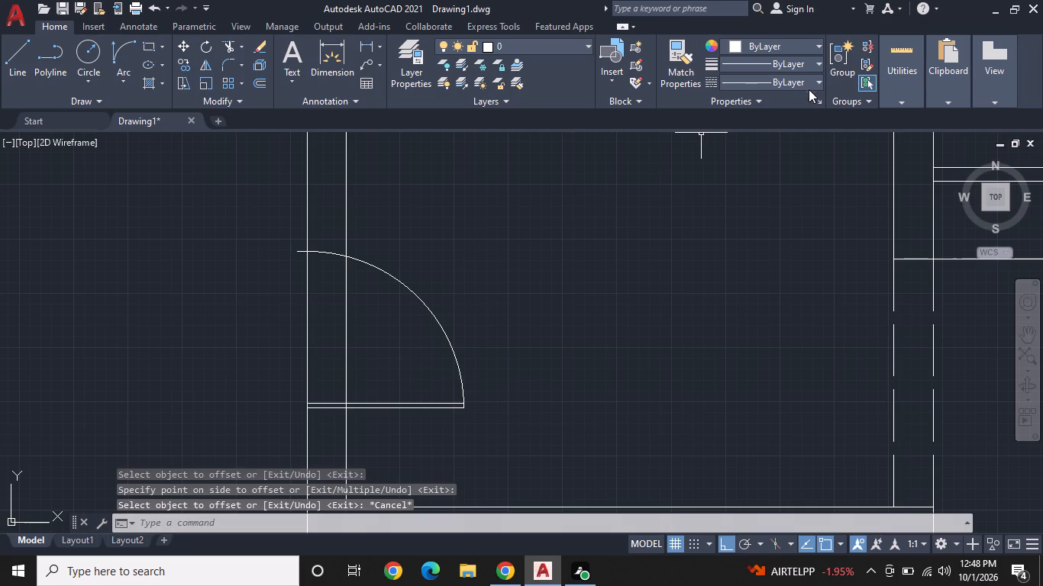
# Change the west door's swing arc to the dashed ACAD_ISO02W100 linetype.
pyautogui.click(812, 81)
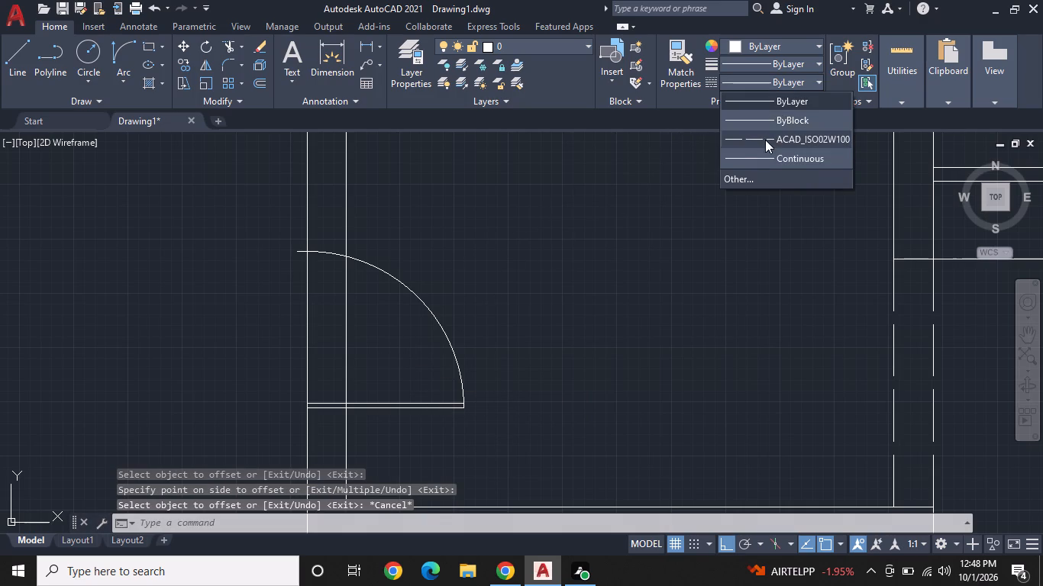
pyautogui.click(429, 313)
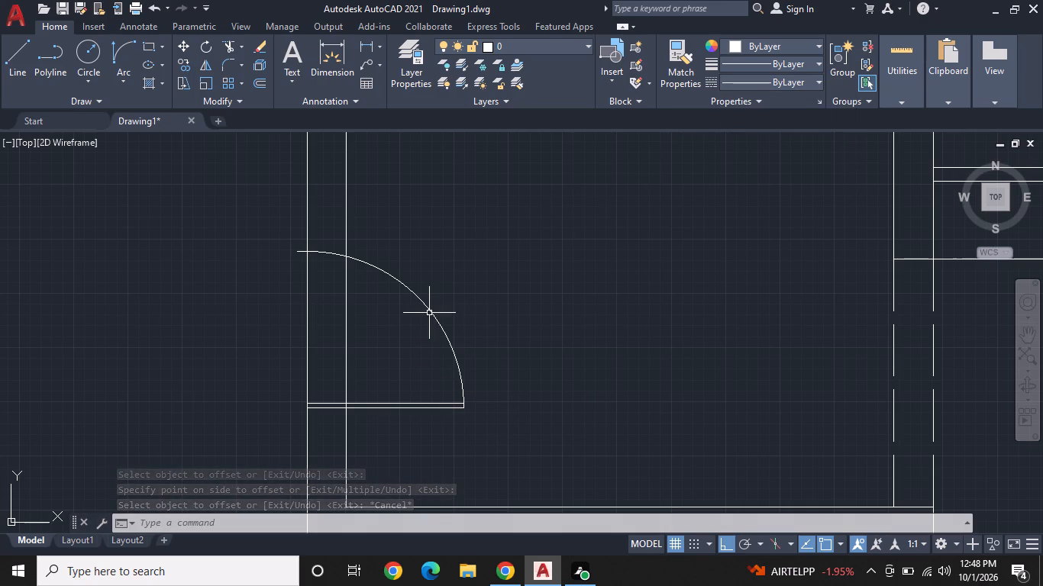
pyautogui.click(429, 313)
pyautogui.click(758, 81)
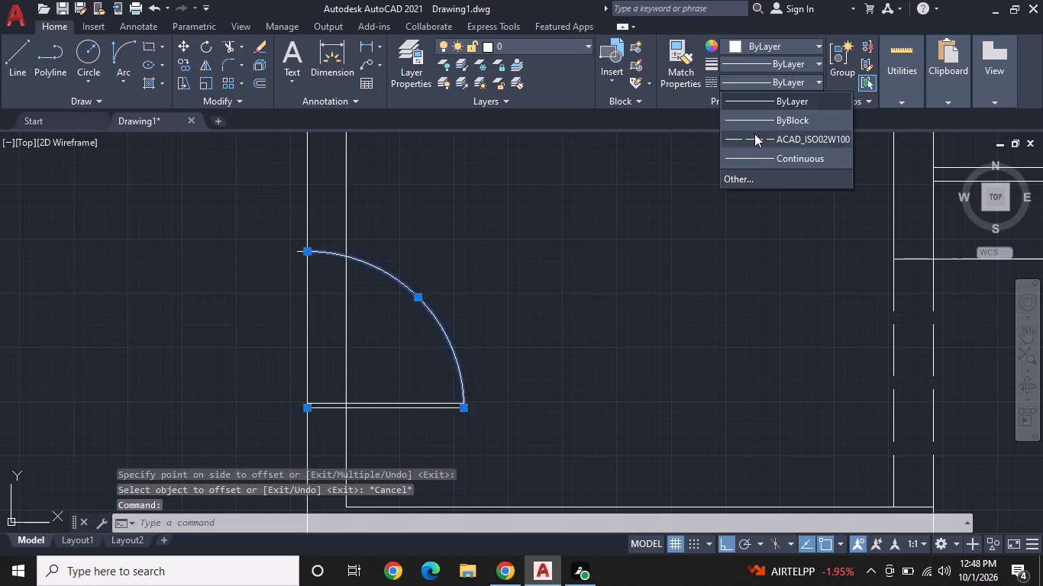
pyautogui.click(754, 138)
pyautogui.press('Escape')
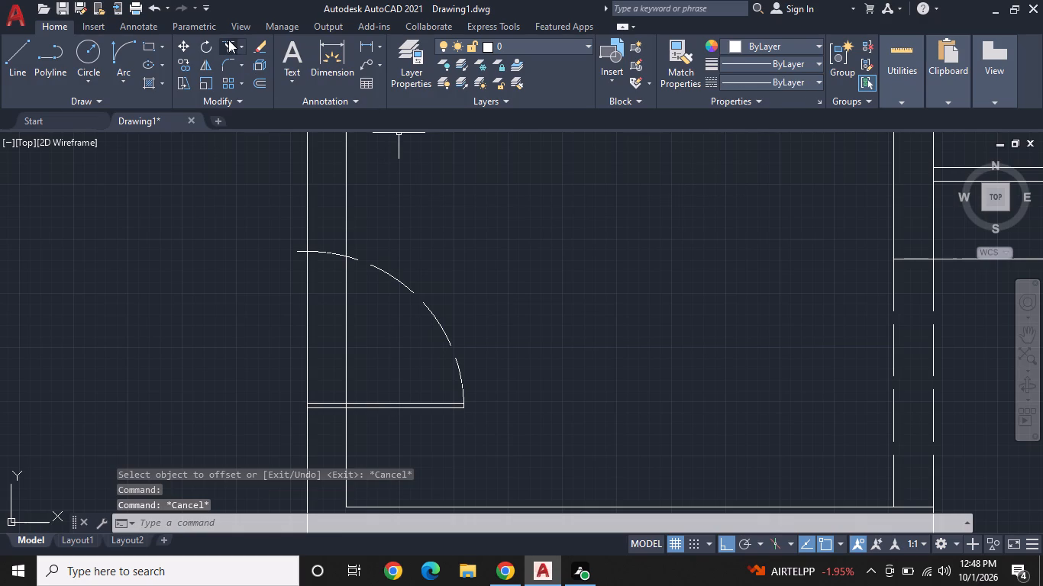
# Trim the tick projecting west of the outer wall and the inner wall line between the door leaf and swing arc.
pyautogui.click(228, 40)
pyautogui.click(301, 252)
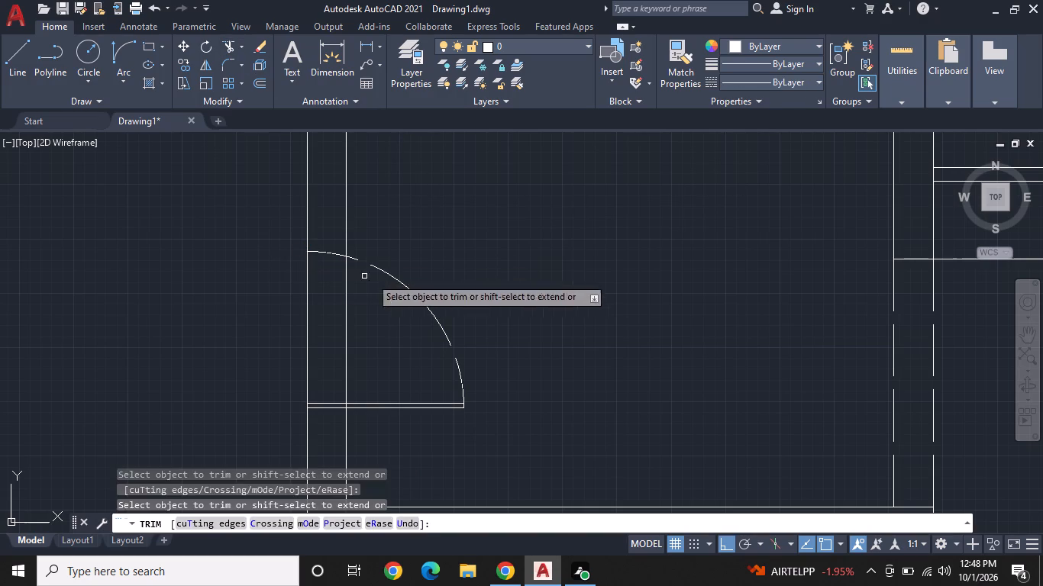
pyautogui.press('Escape')
pyautogui.moveTo(528, 317); pyautogui.dragTo(542, 225, button='middle')
pyautogui.moveTo(478, 327); pyautogui.dragTo(480, 328, button='middle')
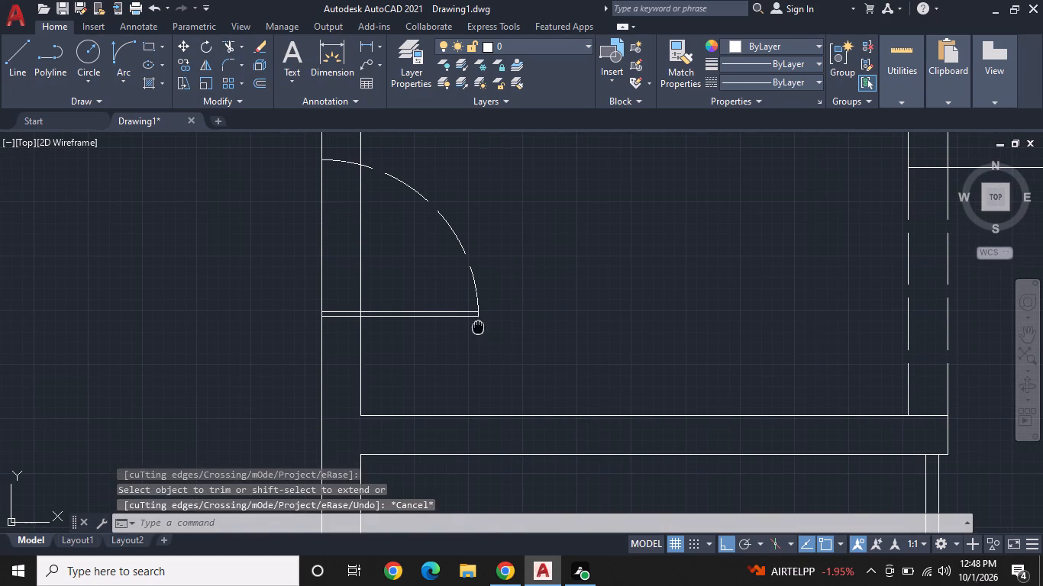
pyautogui.moveTo(480, 328); pyautogui.dragTo(528, 338, button='middle')
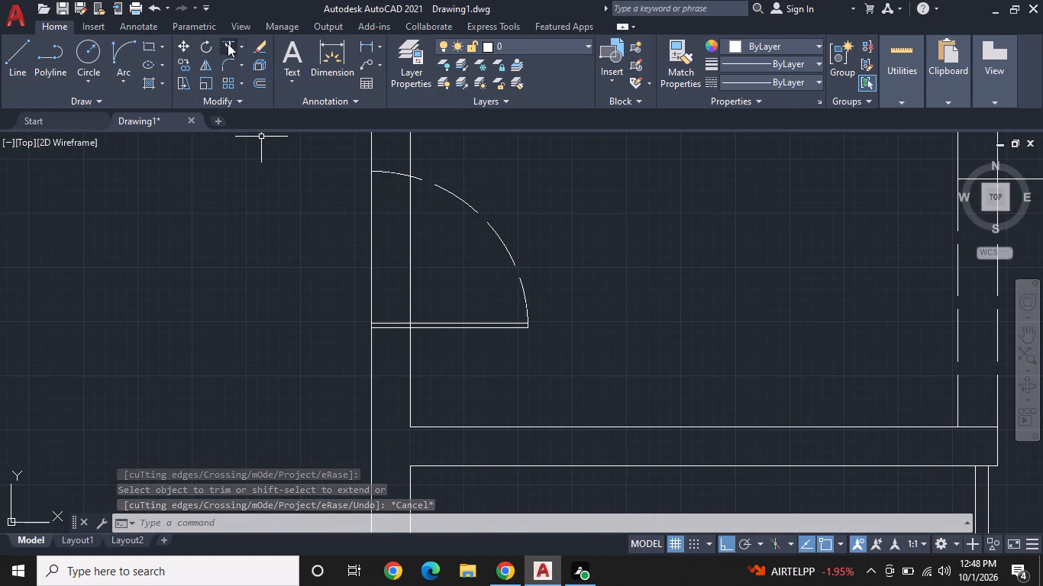
pyautogui.click(228, 43)
pyautogui.click(409, 236)
pyautogui.press('Escape')
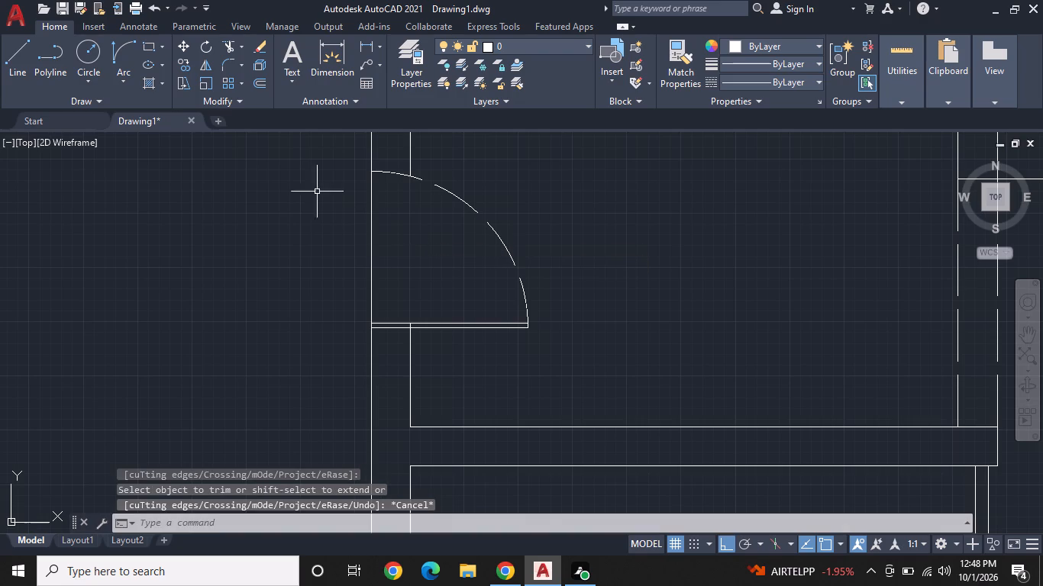
# Draw a vertical line along the middle of the west wall from the door leaf to just past the swing arc.
pyautogui.click(5, 56)
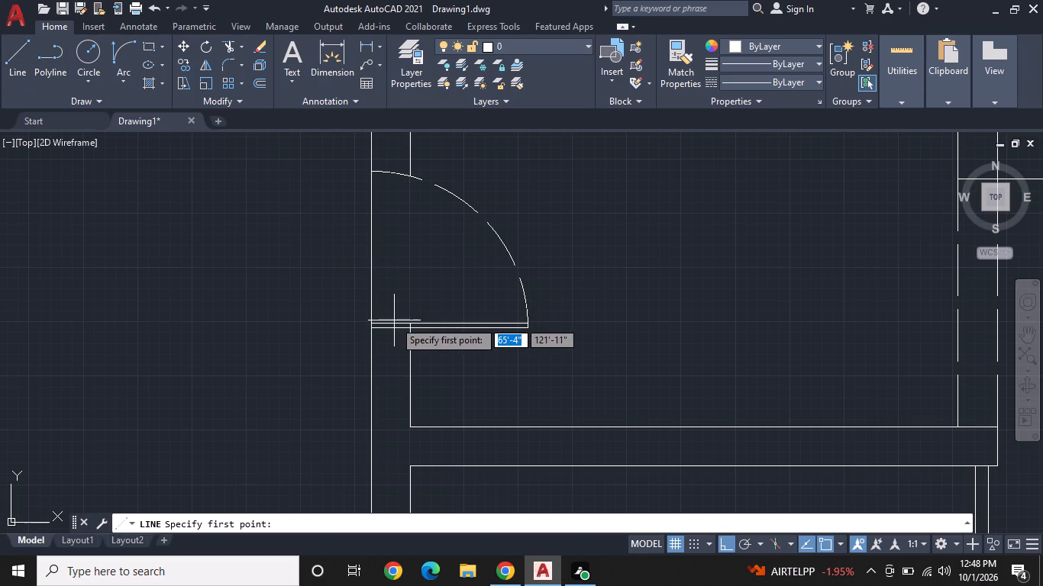
pyautogui.click(394, 320)
pyautogui.doubleClick(391, 151)
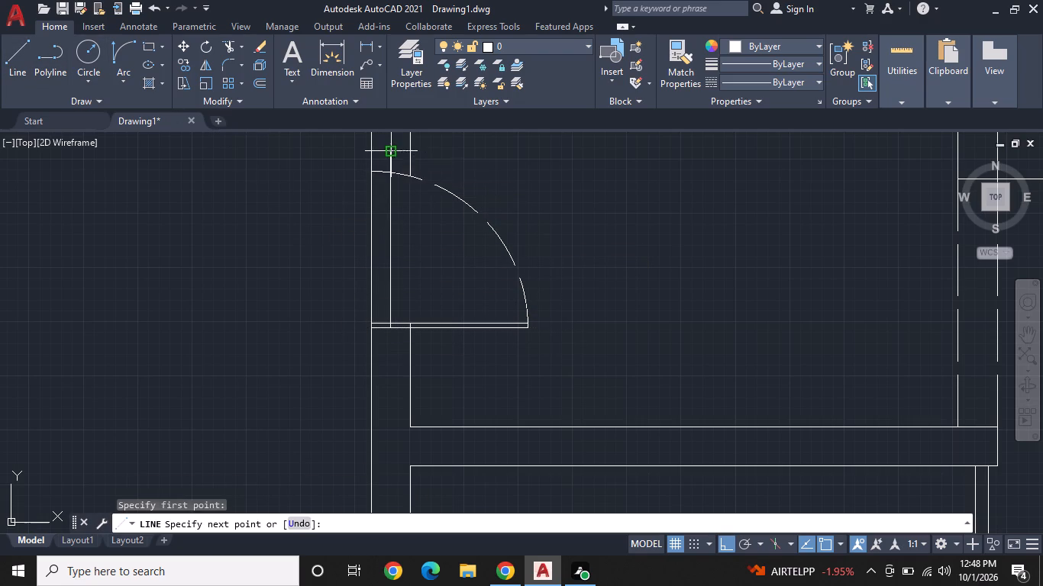
pyautogui.press('Escape')
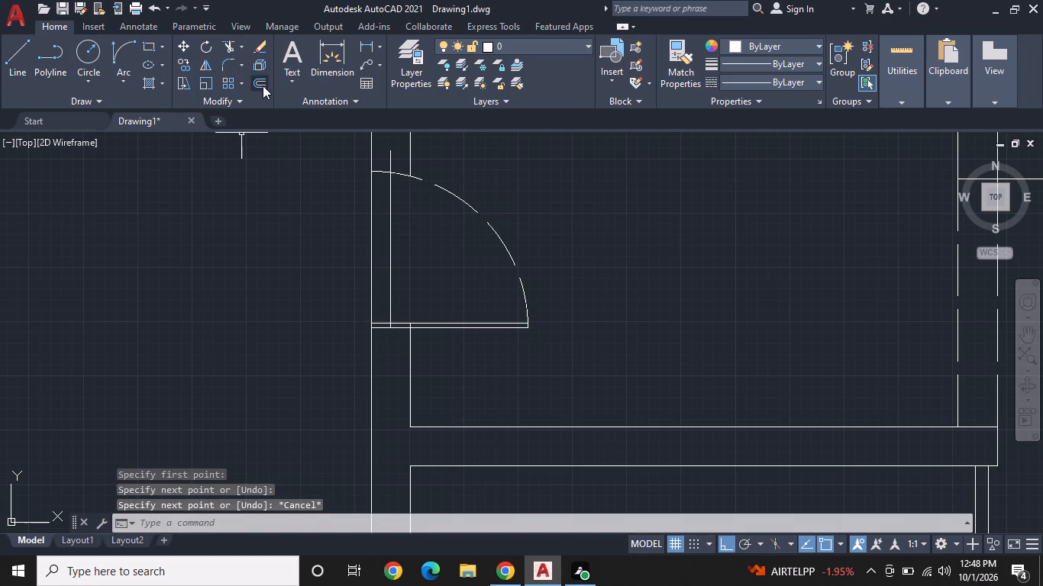
# Offset the vertical line in the west door opening 1" east.
pyautogui.click(263, 85)
pyautogui.rightClick(318, 199)
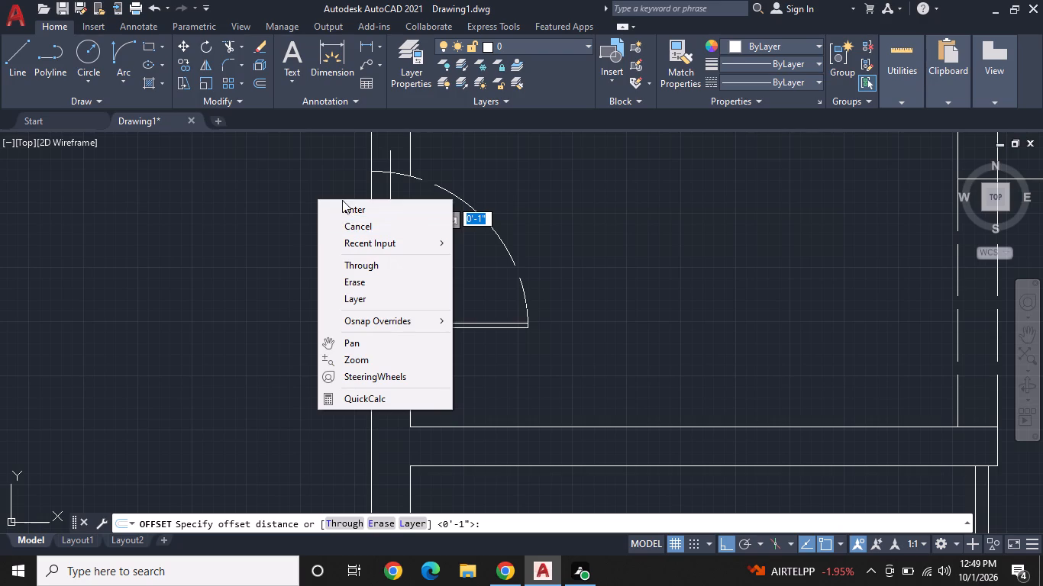
pyautogui.click(344, 209)
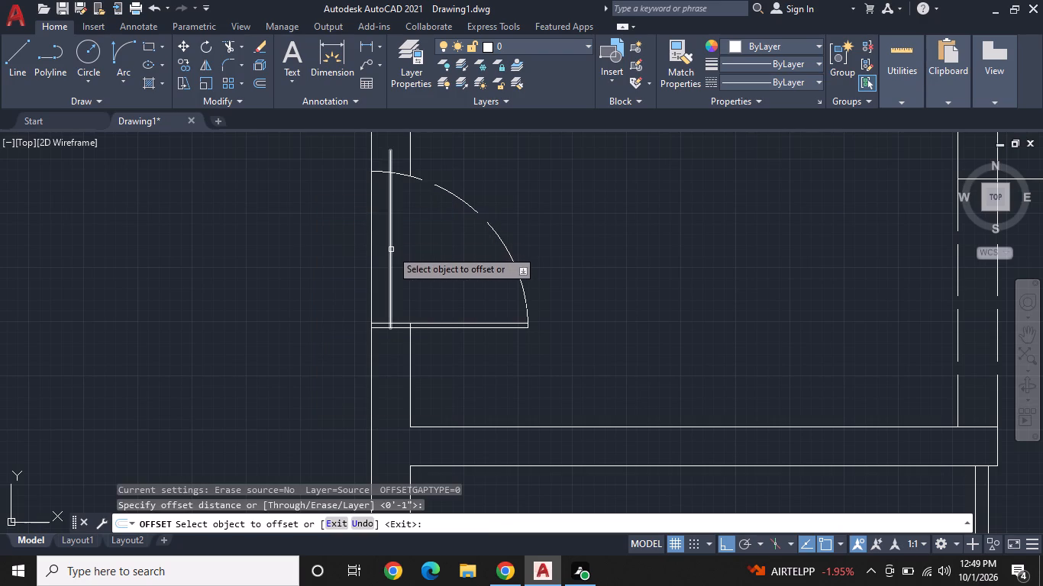
pyautogui.click(391, 250)
pyautogui.click(415, 253)
pyautogui.moveTo(420, 228); pyautogui.dragTo(427, 266, button='middle')
pyautogui.press('Escape')
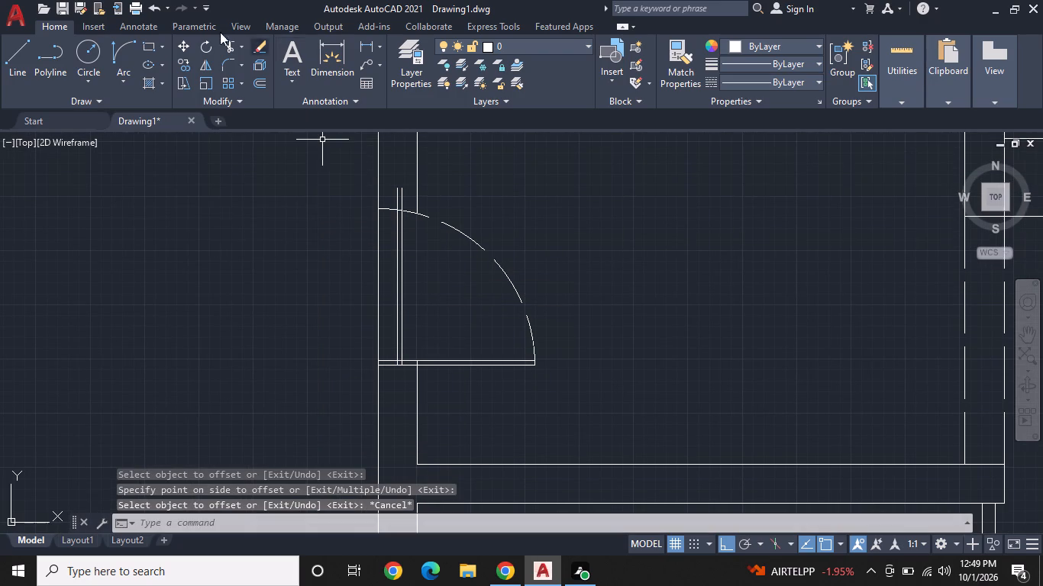
# Trim the ends of both vertical opening lines that extend north of the door swing arc.
pyautogui.click(228, 40)
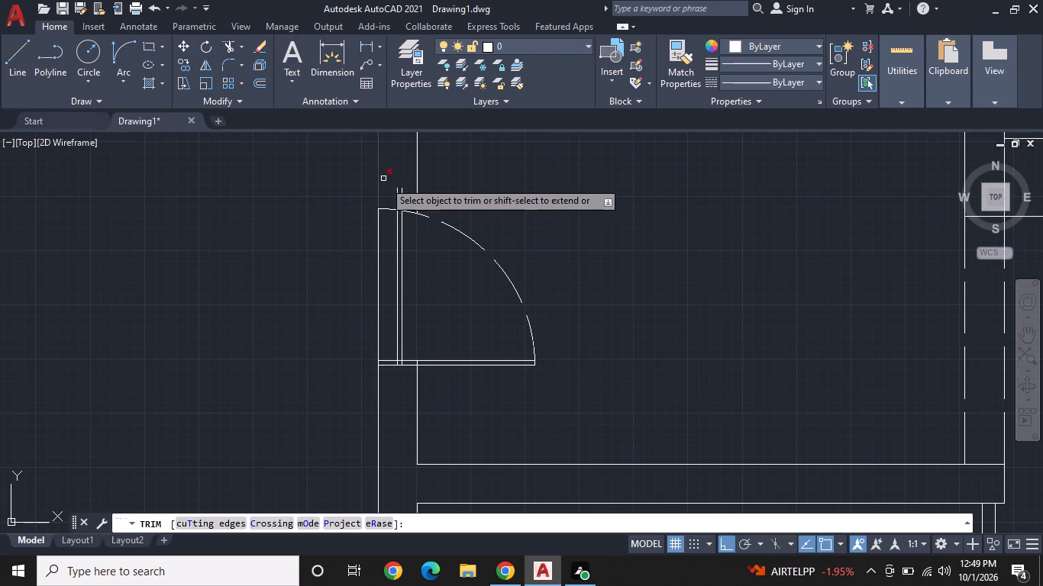
pyautogui.click(392, 199)
pyautogui.click(400, 200)
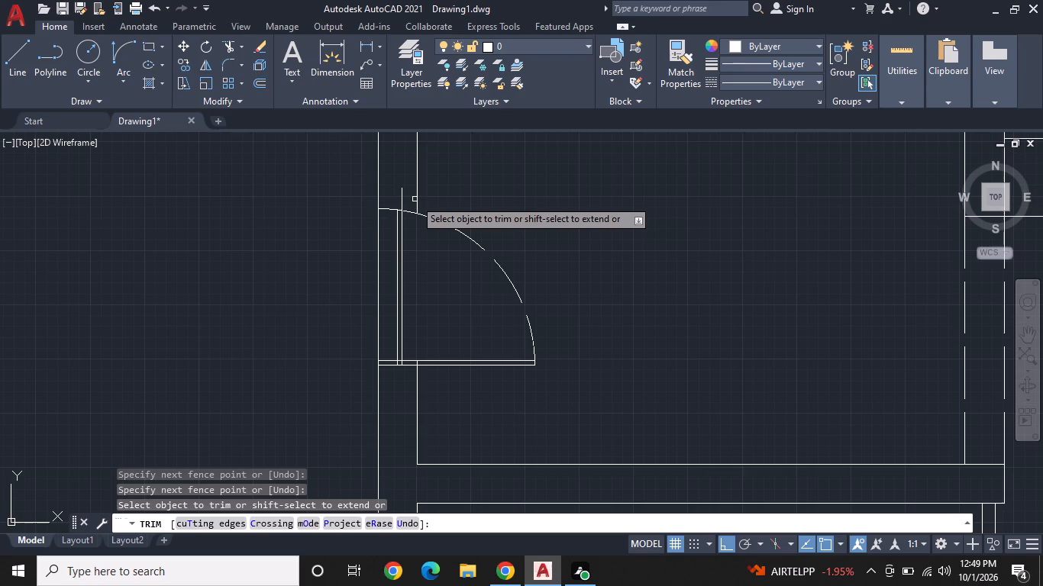
pyautogui.click(404, 199)
pyautogui.press('Escape')
# Draw a line about 3' west along the south face of the northwest room's south wall, starting at its southeast corner.
pyautogui.scroll(-2, 558, 202)
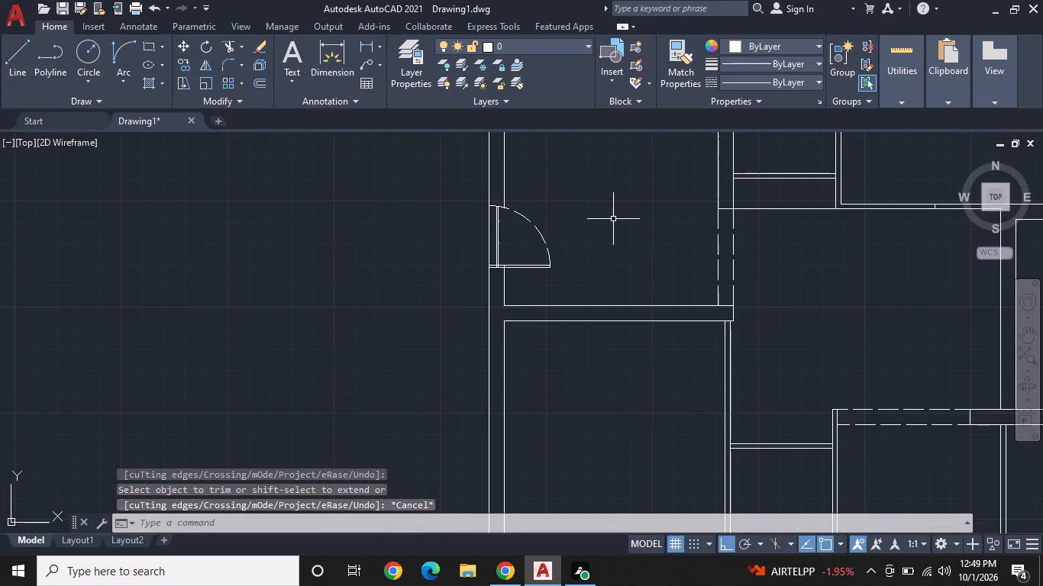
pyautogui.moveTo(617, 220); pyautogui.dragTo(417, 235, button='middle')
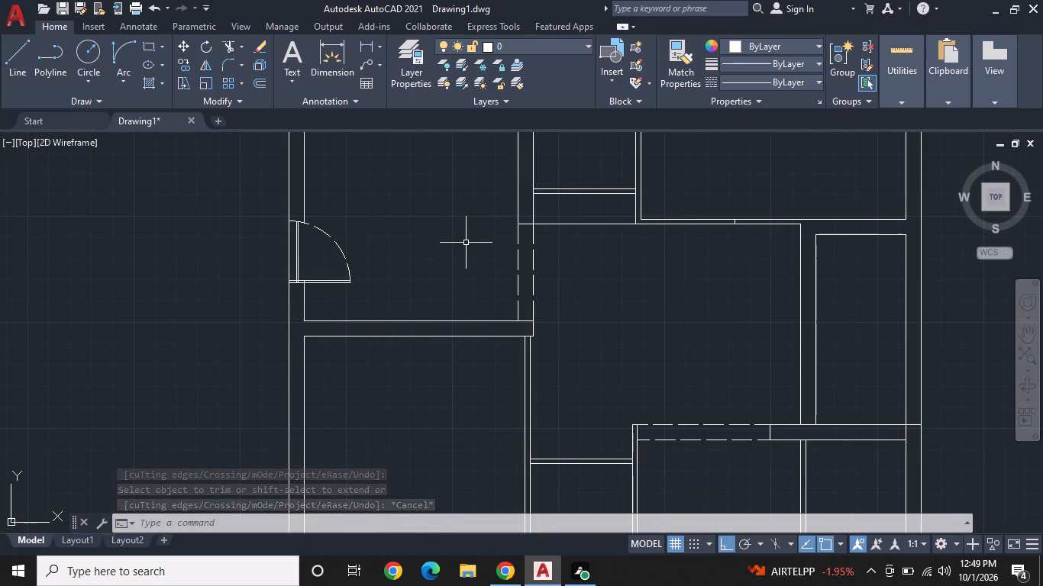
pyautogui.moveTo(570, 322); pyautogui.dragTo(512, 256, button='middle')
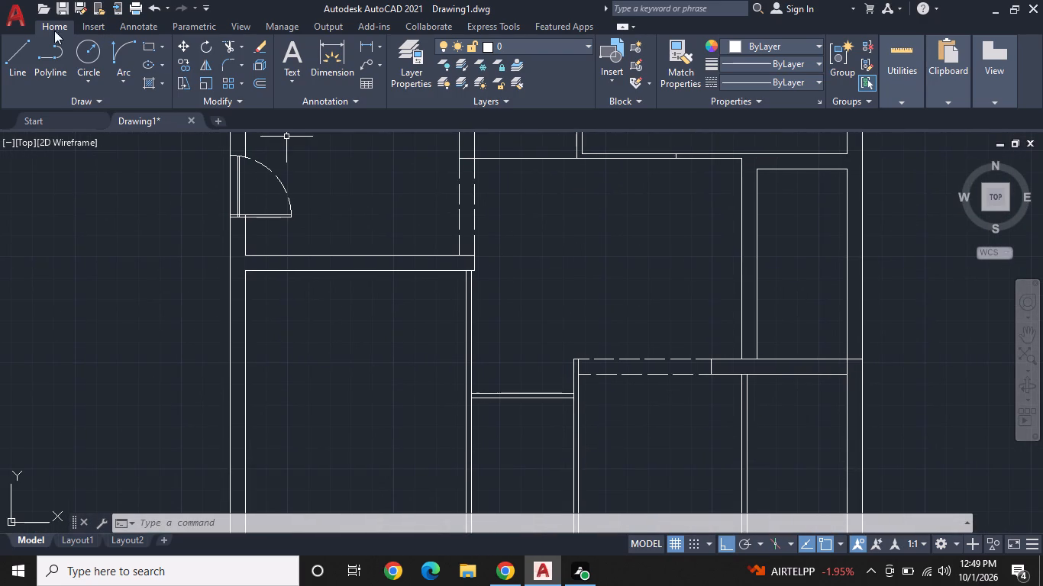
pyautogui.click(20, 49)
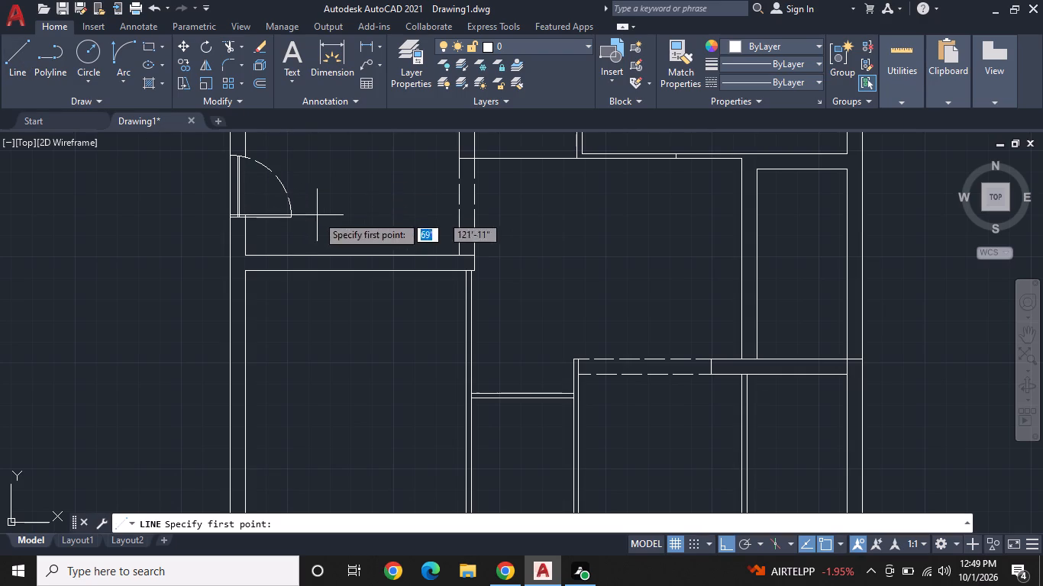
pyautogui.scroll(2, 471, 275)
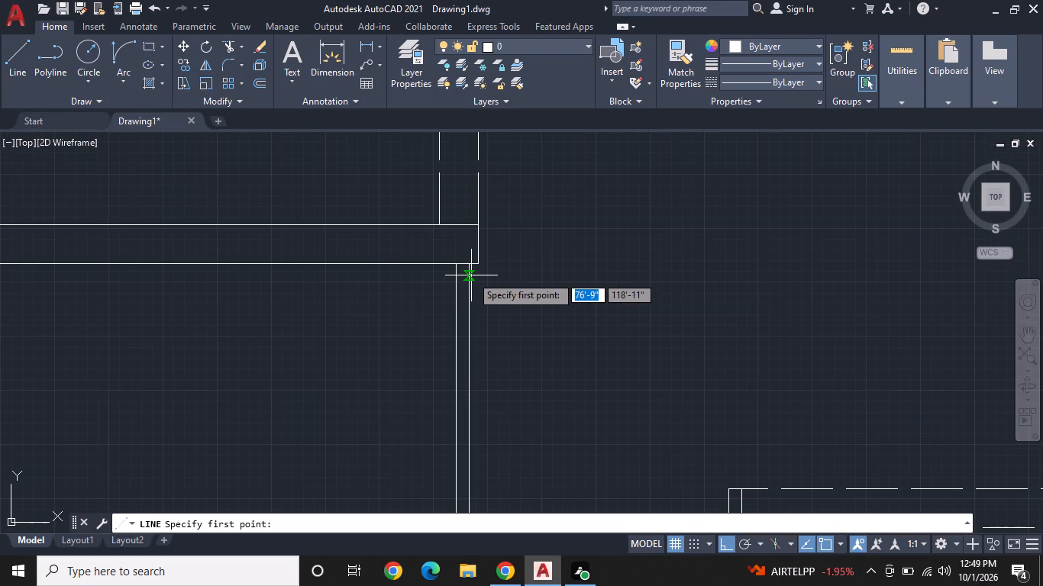
pyautogui.click(480, 265)
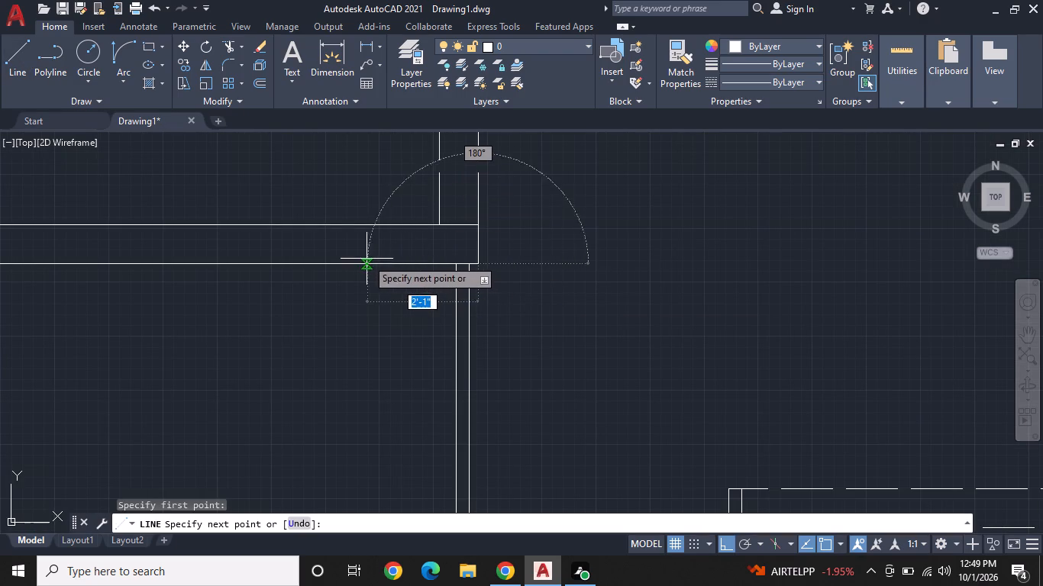
pyautogui.click(320, 253)
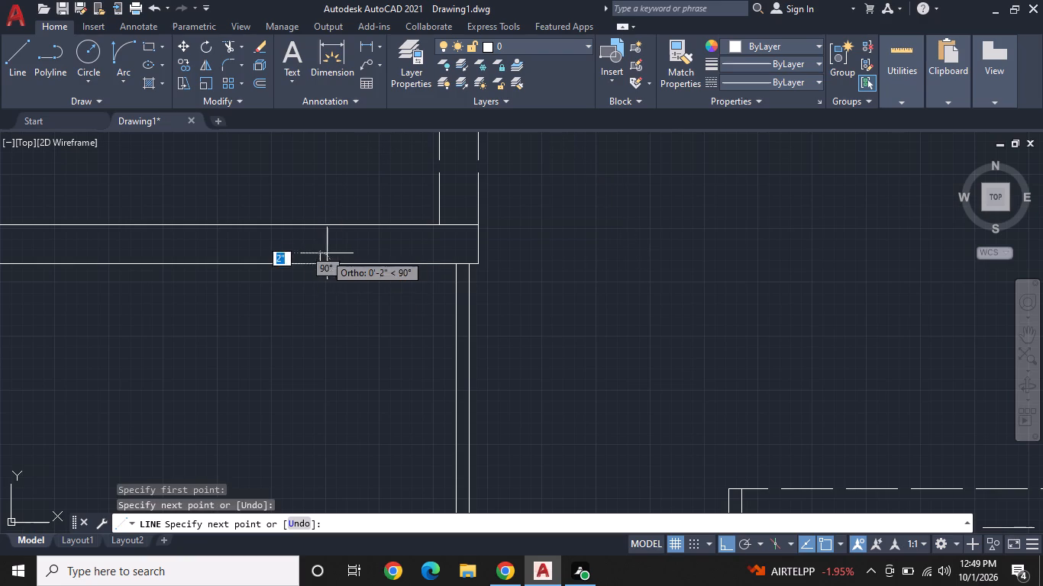
pyautogui.press('space')
# Draw a door leaf line about 3' south from the same southeast wall corner.
pyautogui.press('space')
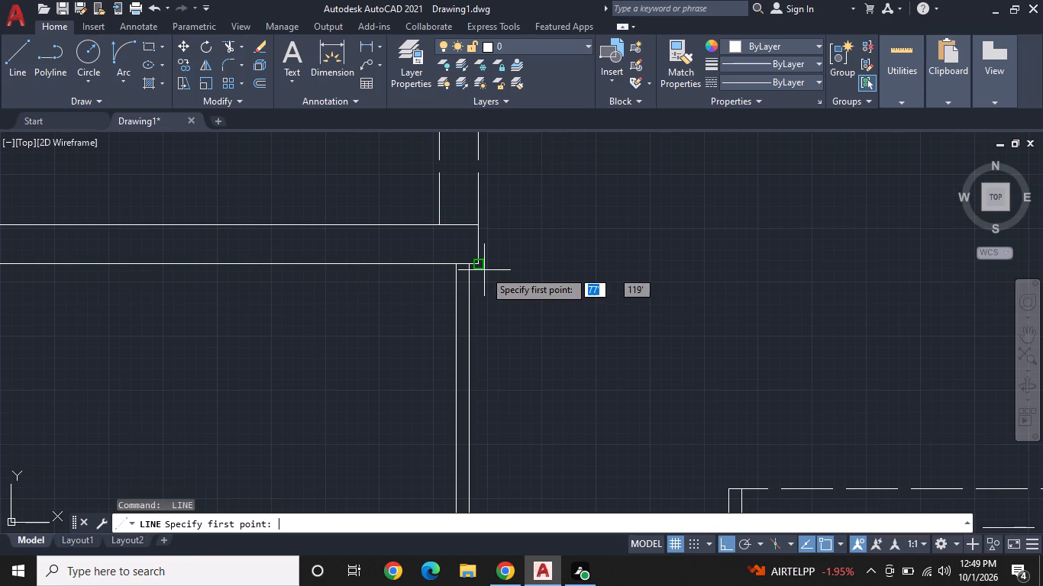
pyautogui.click(479, 266)
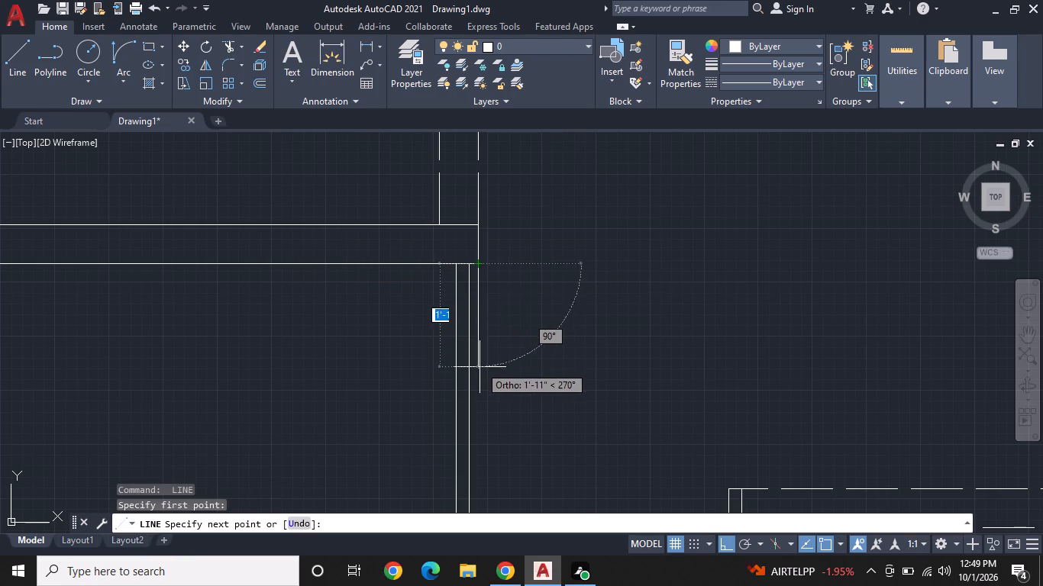
pyautogui.click(482, 418)
pyautogui.press('space')
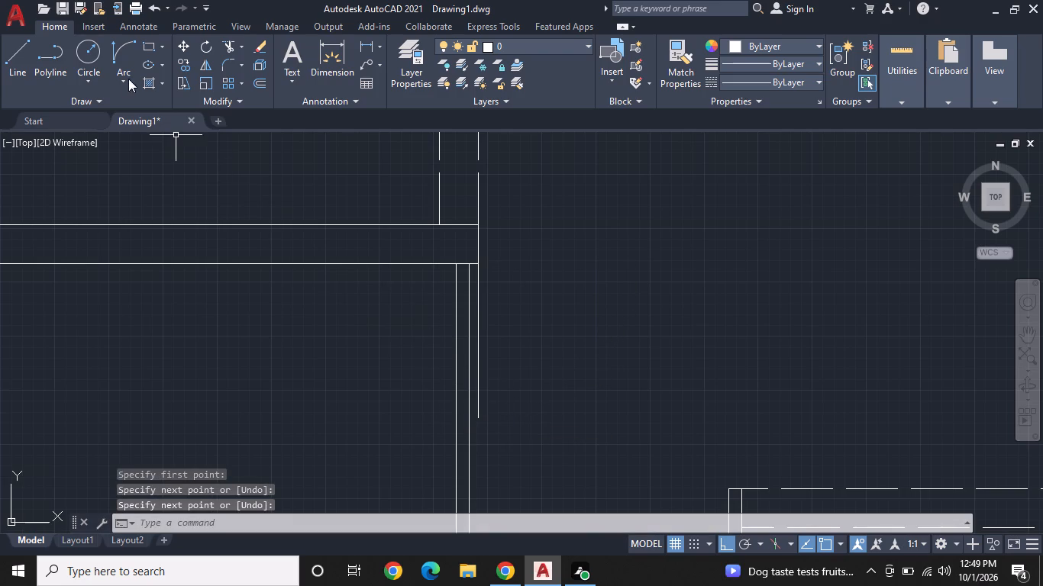
# Draw a door swing arc from the west end of the wall-face line to the south end of the new leaf line.
pyautogui.click(117, 51)
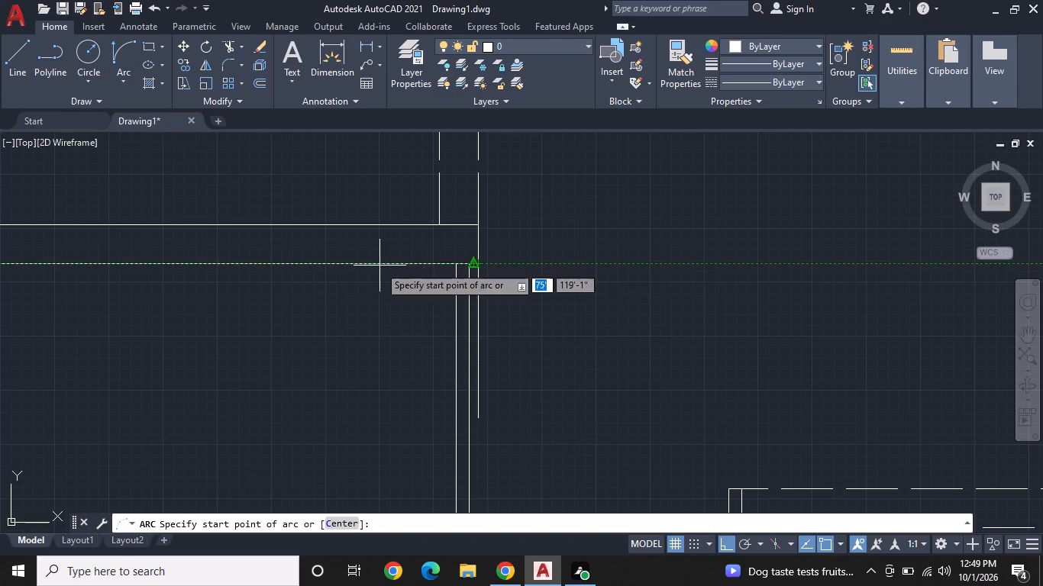
pyautogui.click(318, 264)
pyautogui.click(479, 416)
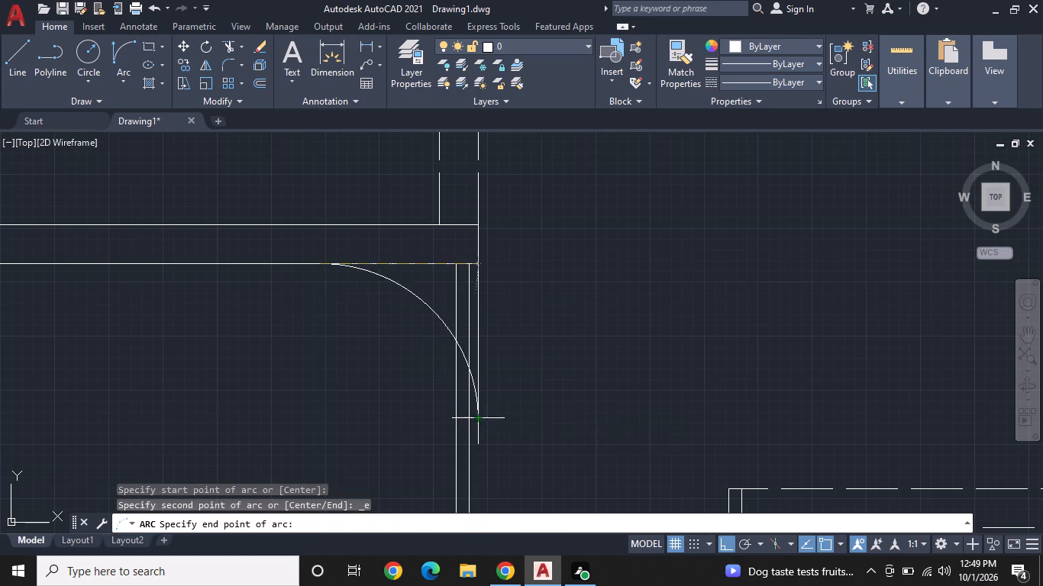
# Finish the door swing arc so that it curves out toward the southwest of the wall corner.
pyautogui.click(286, 392)
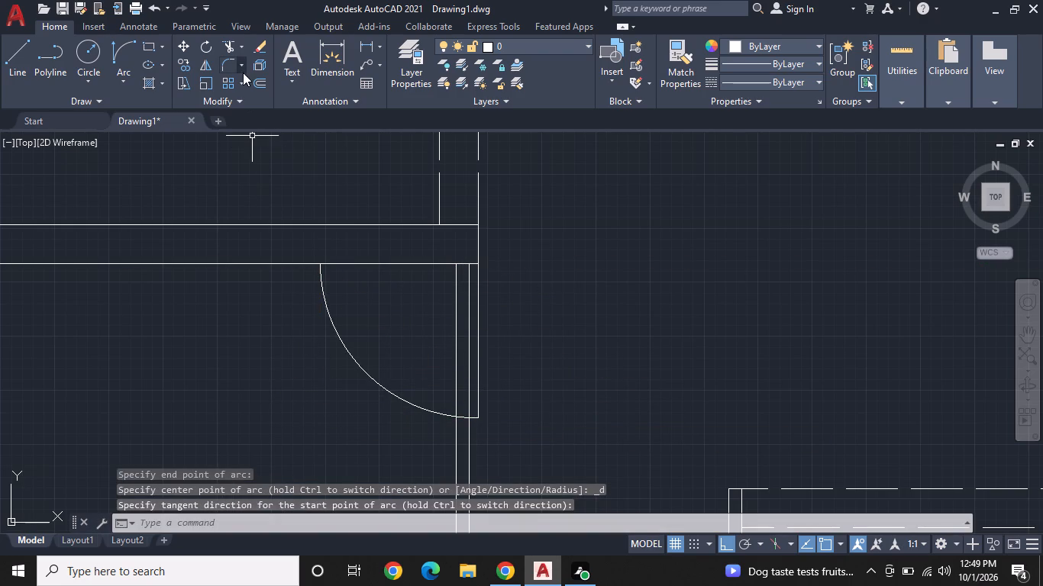
# Offset the 3' line along the wall's south face 1" to the south.
pyautogui.click(257, 85)
pyautogui.press('space')
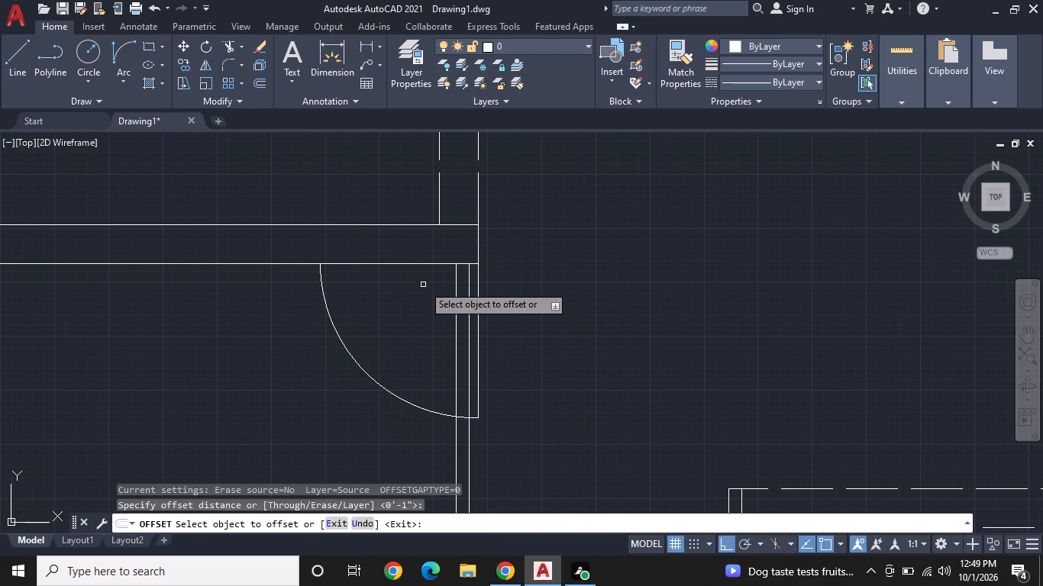
pyautogui.click(417, 262)
pyautogui.click(420, 299)
pyautogui.moveTo(419, 297); pyautogui.dragTo(396, 262, button='middle')
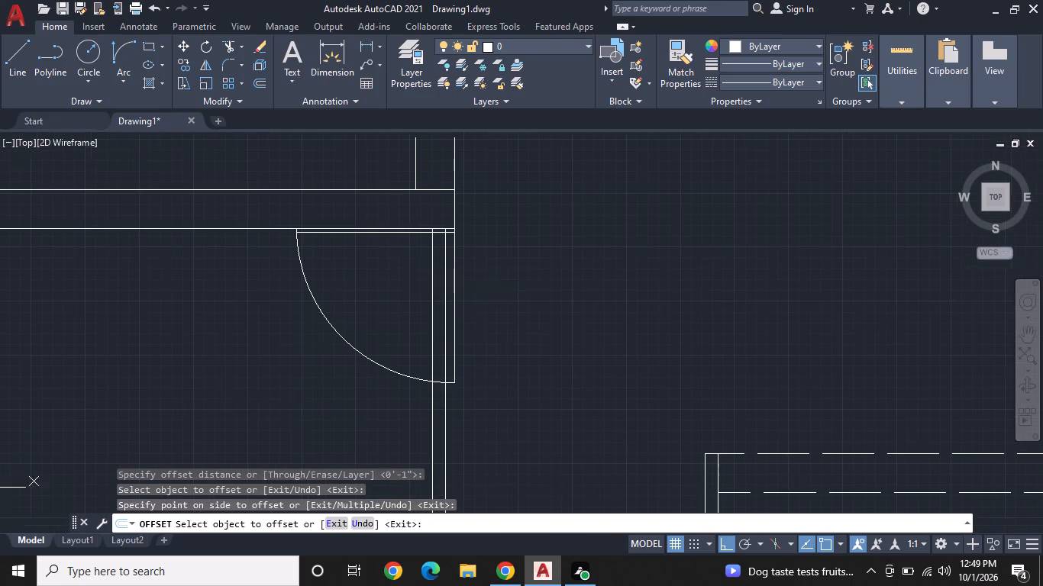
# Trim the vertical lines crossing the door opening between leaf and arc, plus the arc end projecting east of the wall.
pyautogui.click(226, 40)
pyautogui.click(395, 315)
pyautogui.click(581, 333)
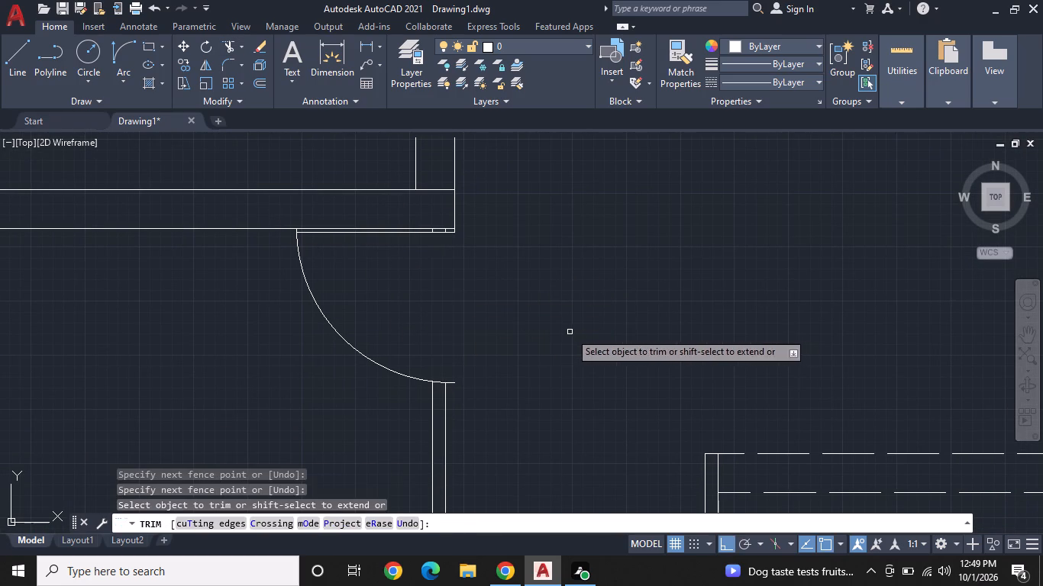
pyautogui.moveTo(562, 326); pyautogui.dragTo(512, 233, button='middle')
pyautogui.scroll(-1, 473, 311)
pyautogui.moveTo(472, 311); pyautogui.dragTo(472, 243, button='middle')
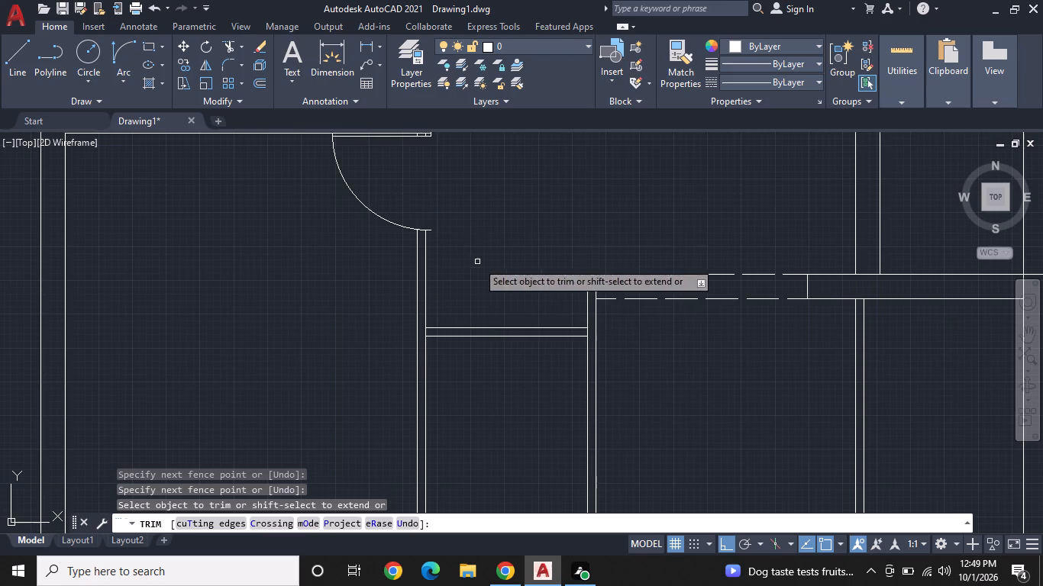
pyautogui.moveTo(483, 287); pyautogui.dragTo(487, 275, button='middle')
pyautogui.moveTo(473, 252); pyautogui.dragTo(486, 344, button='middle')
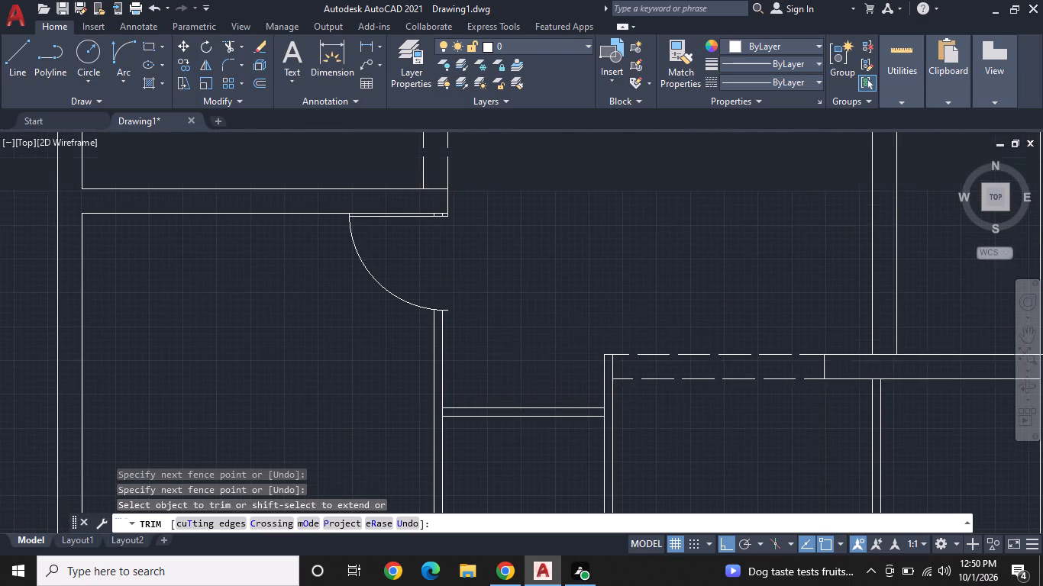
pyautogui.scroll(2, 464, 316)
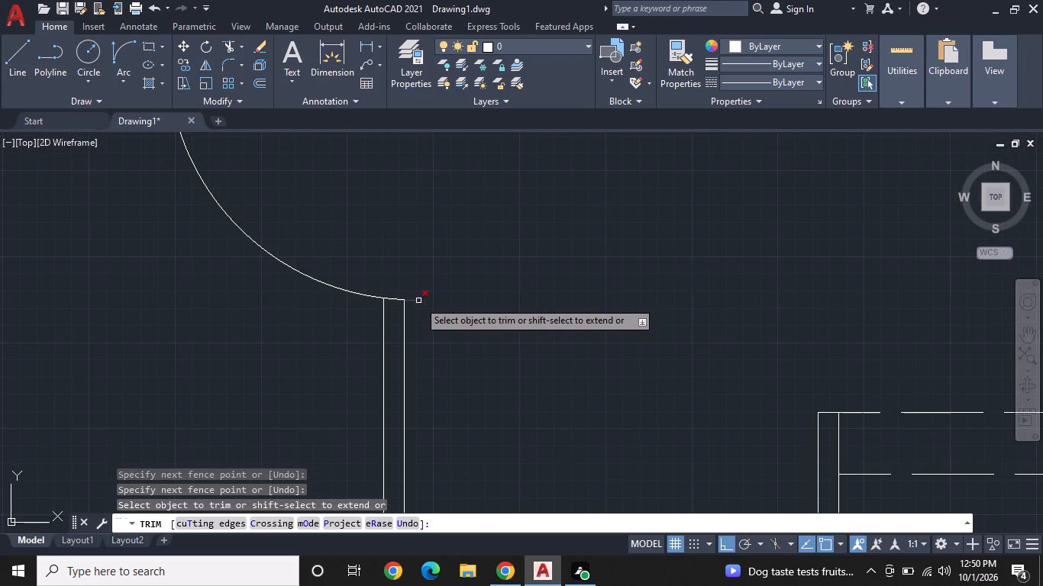
pyautogui.click(418, 301)
pyautogui.scroll(-2, 438, 304)
pyautogui.moveTo(467, 297); pyautogui.dragTo(485, 314, button='middle')
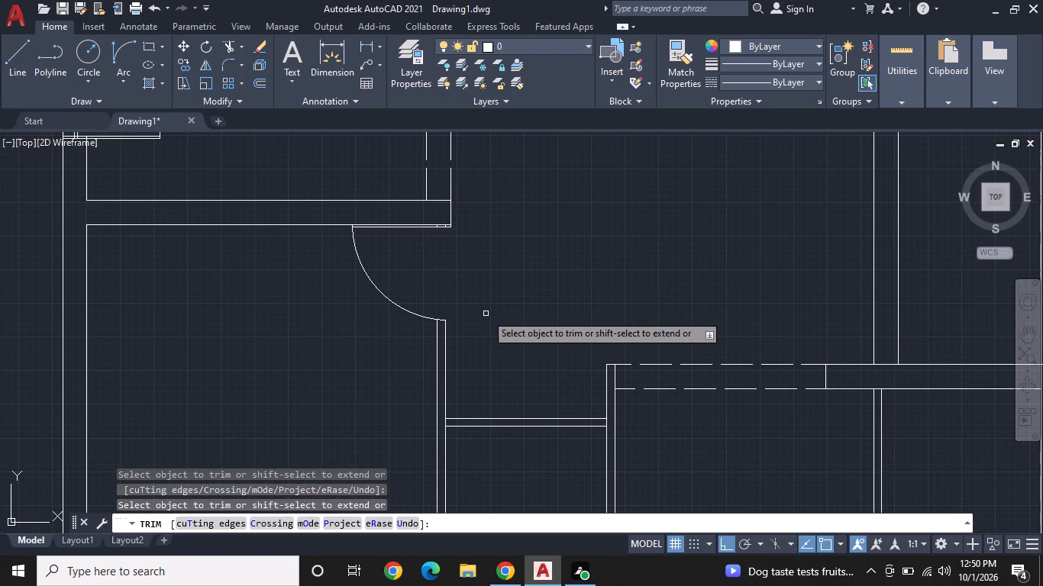
pyautogui.press('Escape')
# Trim the wall face line crossing the west end of the narrow room's north wall, opening that wall junction.
pyautogui.moveTo(481, 301); pyautogui.dragTo(461, 191, button='middle')
pyautogui.scroll(-1, 464, 196)
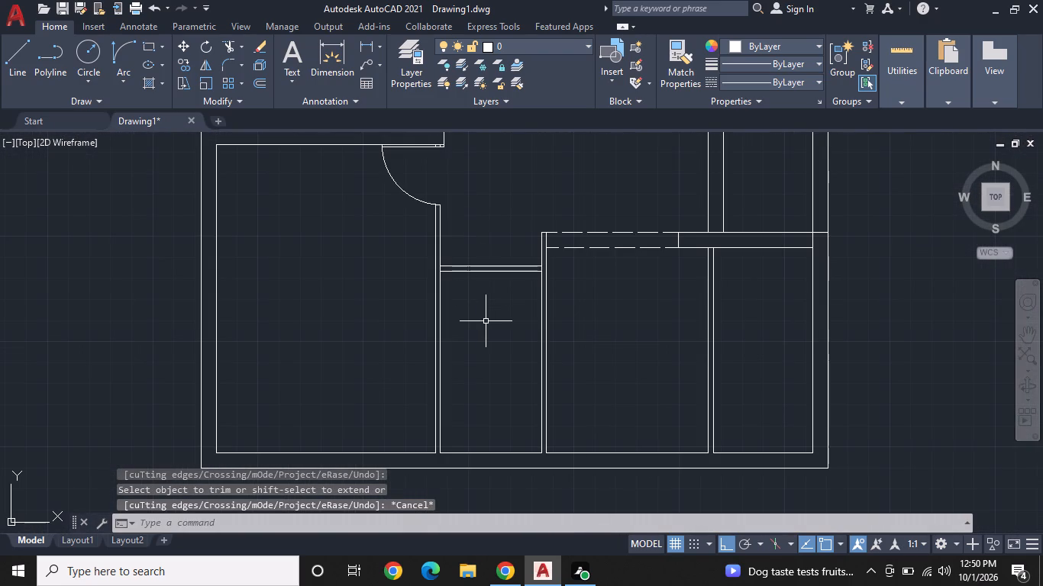
pyautogui.moveTo(461, 307); pyautogui.dragTo(508, 307, button='middle')
pyautogui.scroll(2, 494, 308)
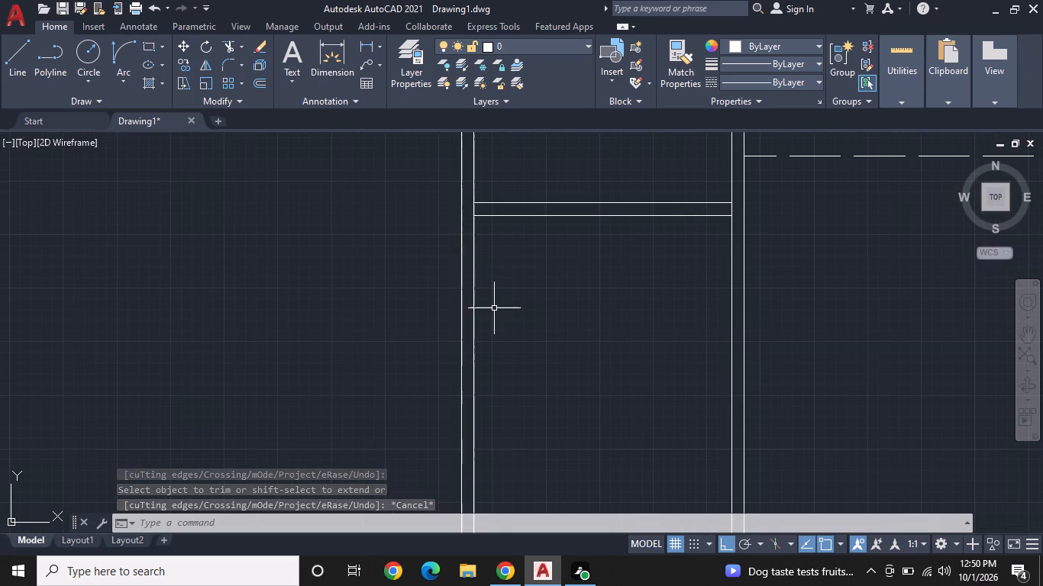
pyautogui.click(224, 43)
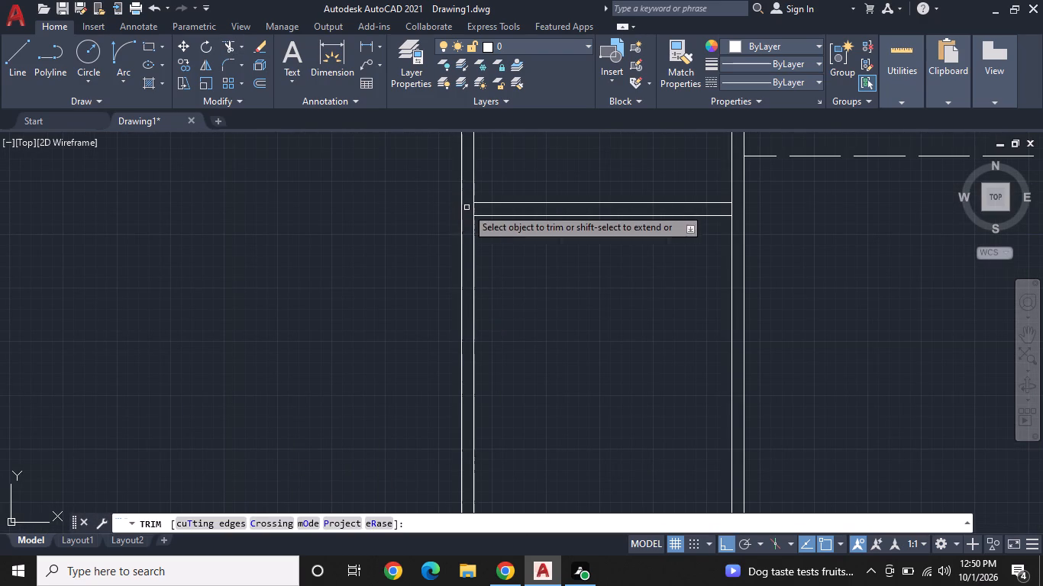
pyautogui.click(475, 210)
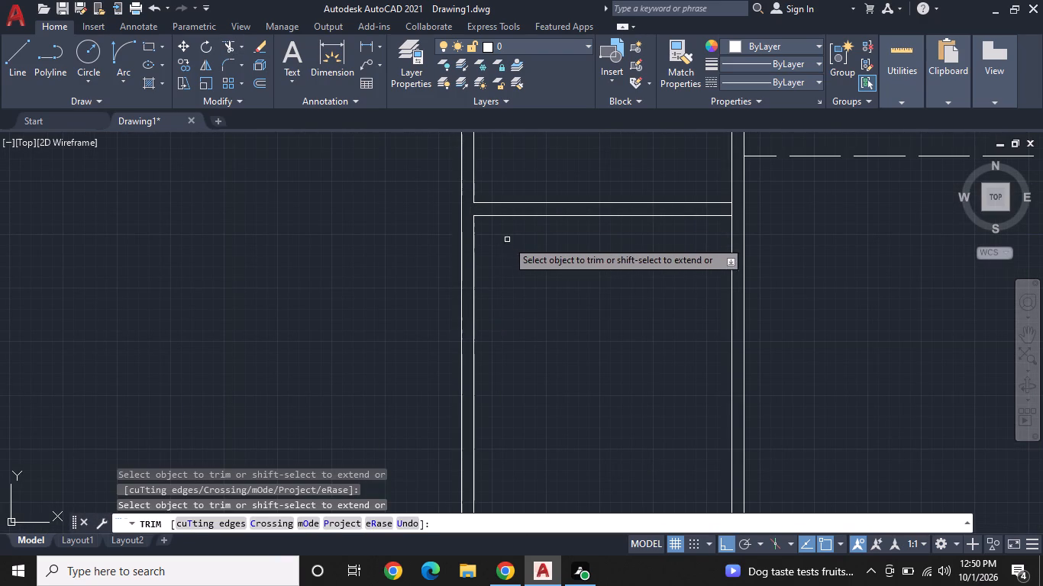
pyautogui.press('Escape')
# Draw a short jamb line across the wall between the southwest room and the narrow room, south of the wall junction.
pyautogui.moveTo(0, 50); pyautogui.dragTo(11, 57)
pyautogui.click(19, 56)
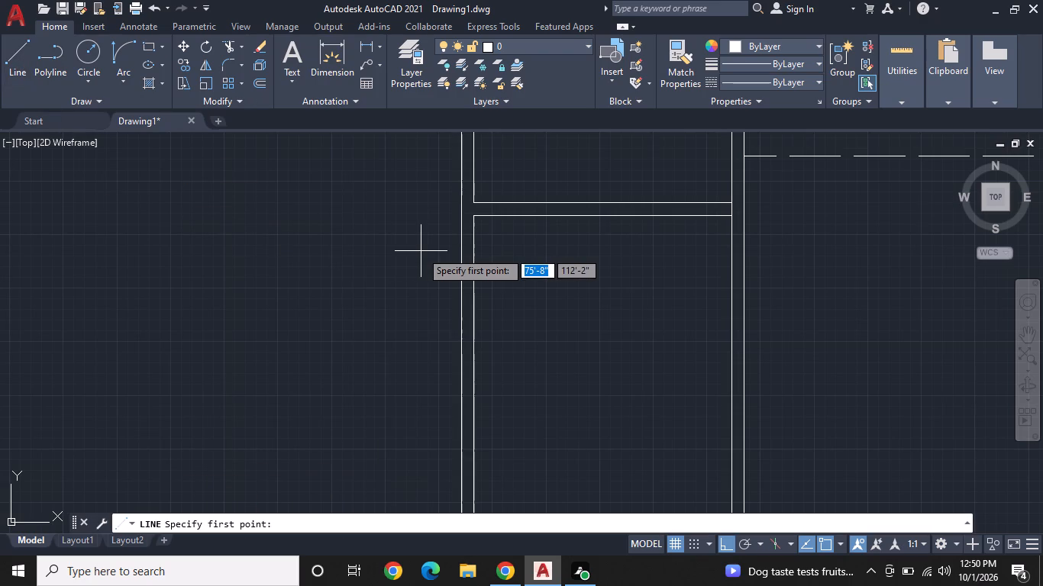
pyautogui.moveTo(421, 251); pyautogui.dragTo(328, 224, button='middle')
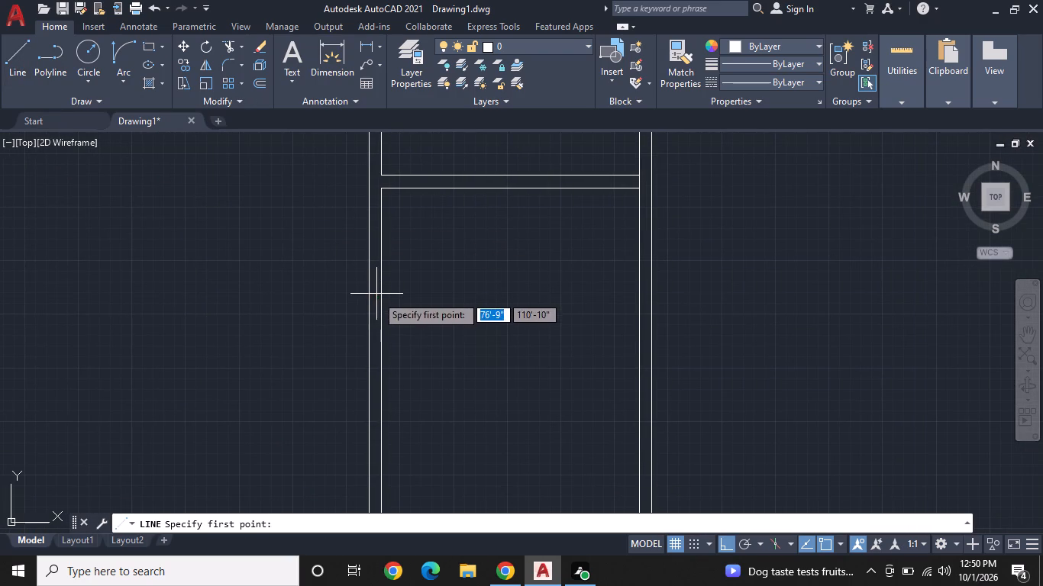
pyautogui.click(369, 307)
pyautogui.click(386, 312)
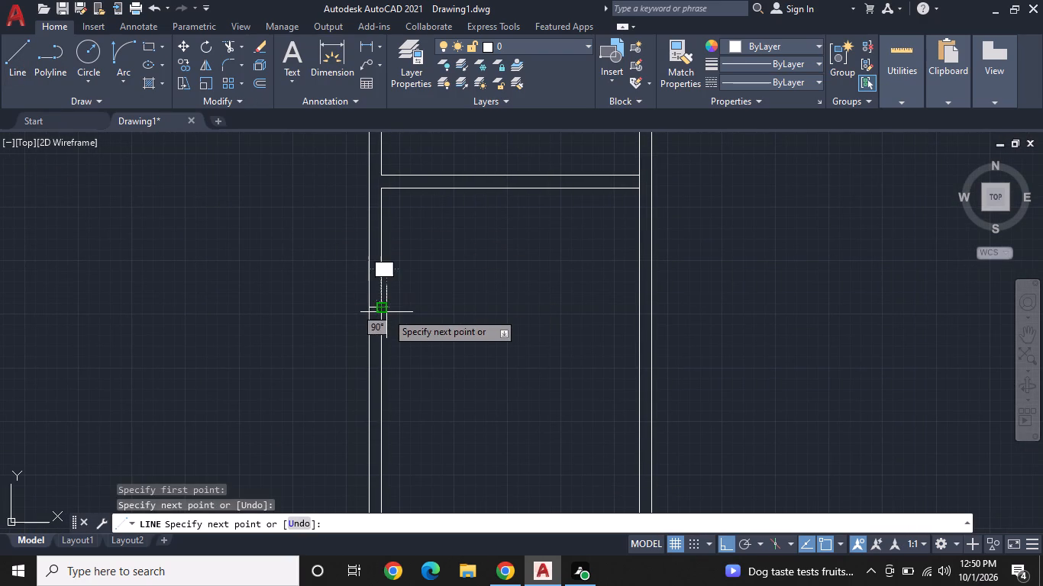
pyautogui.press('space')
# Draw a door leaf line about 2'-6" east from the west end of the new jamb line.
pyautogui.scroll(1, 380, 315)
pyautogui.moveTo(384, 275); pyautogui.dragTo(389, 238, button='middle')
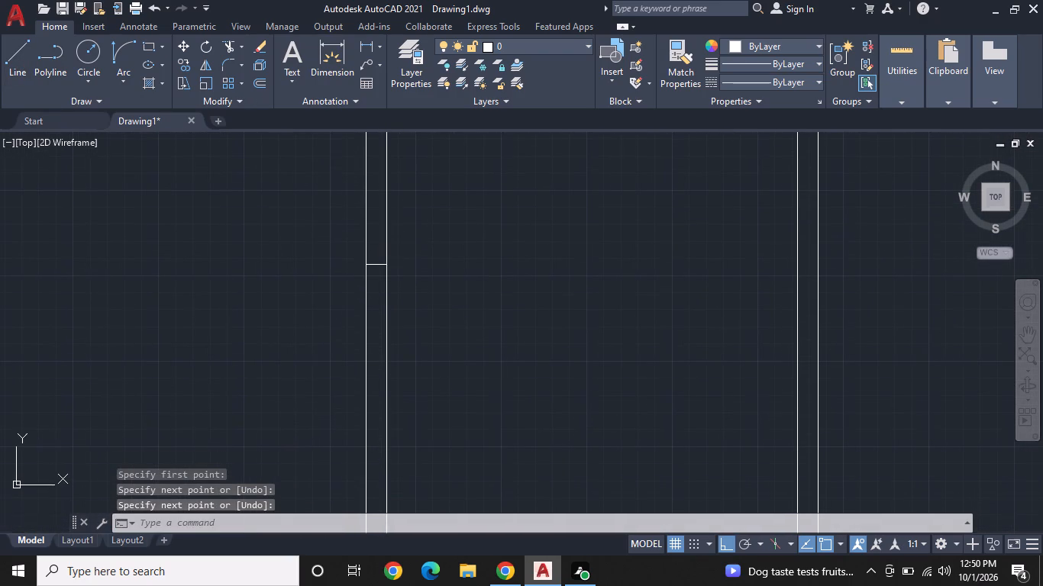
pyautogui.press('space')
pyautogui.moveTo(363, 267); pyautogui.dragTo(371, 267)
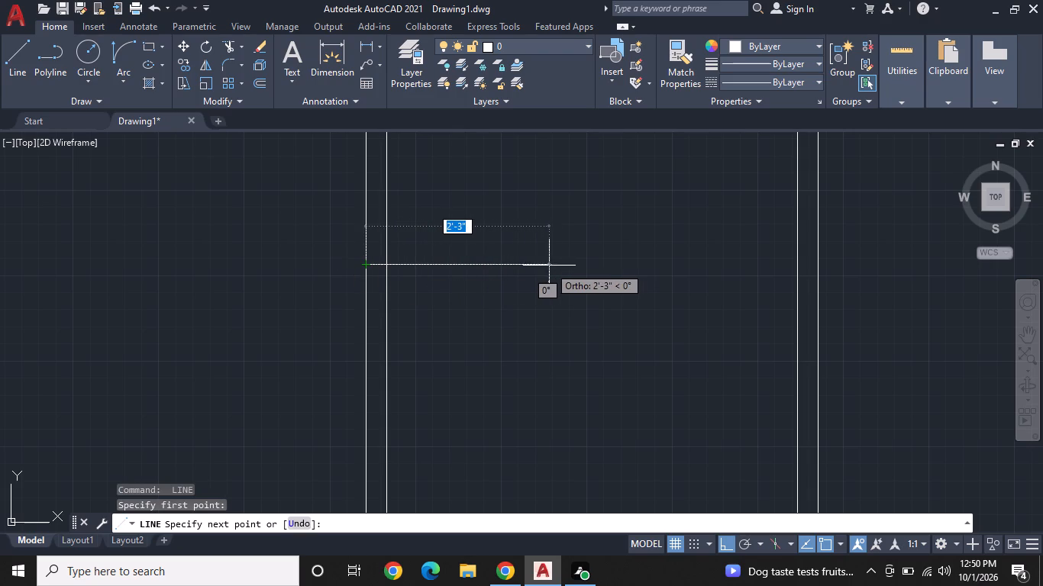
pyautogui.click(570, 265)
pyautogui.press('space')
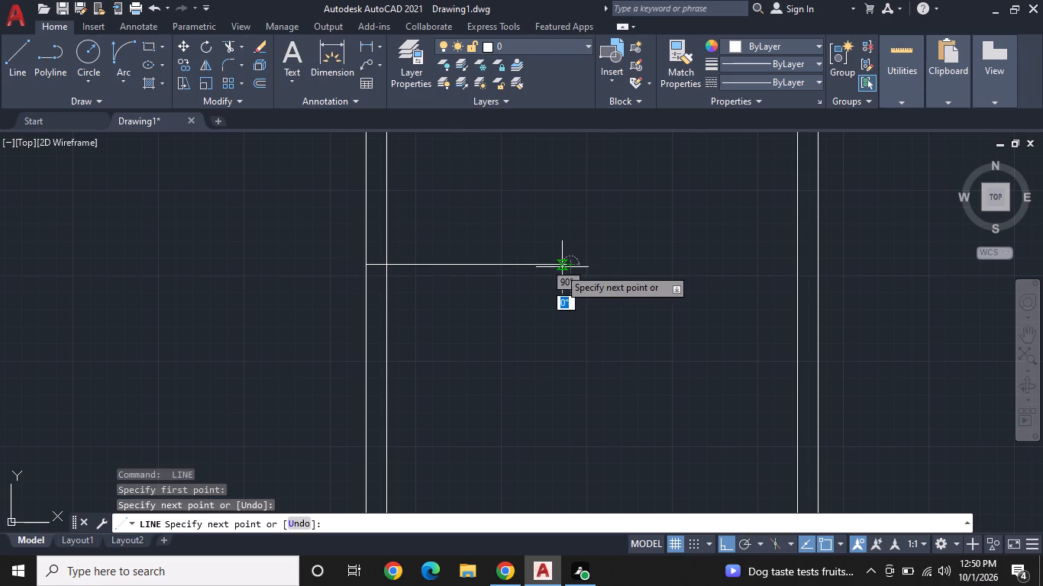
pyautogui.press('space')
# Draw a line about 2'-6" south along the wall's west face from the jamb, ending with a short stub west.
pyautogui.click(364, 269)
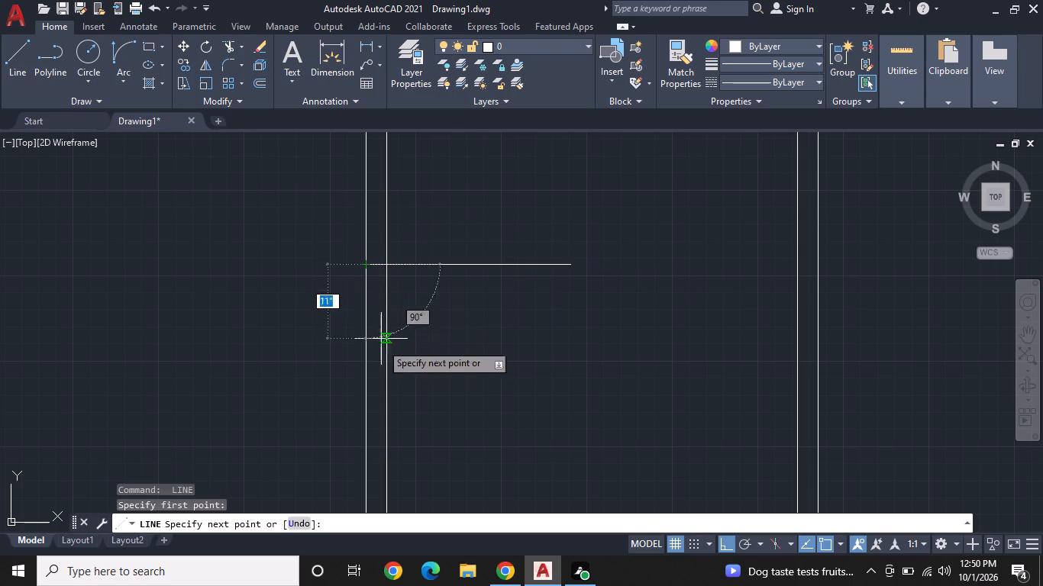
pyautogui.click(363, 471)
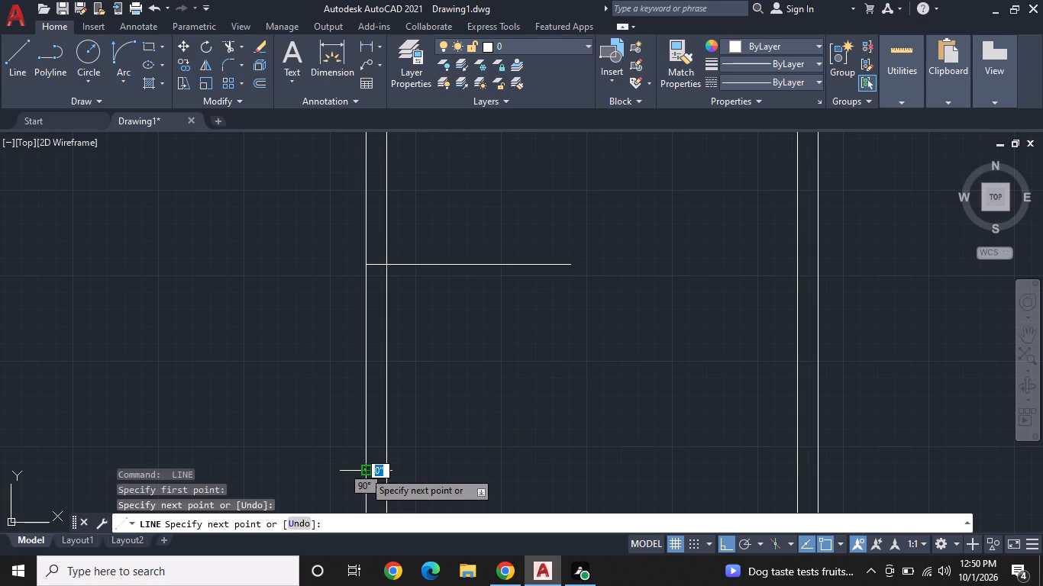
pyautogui.click(352, 467)
pyautogui.press('space')
# Draw a door swing arc from the east end of the leaf to the south end of the wall-face line, curving southeast.
pyautogui.click(118, 46)
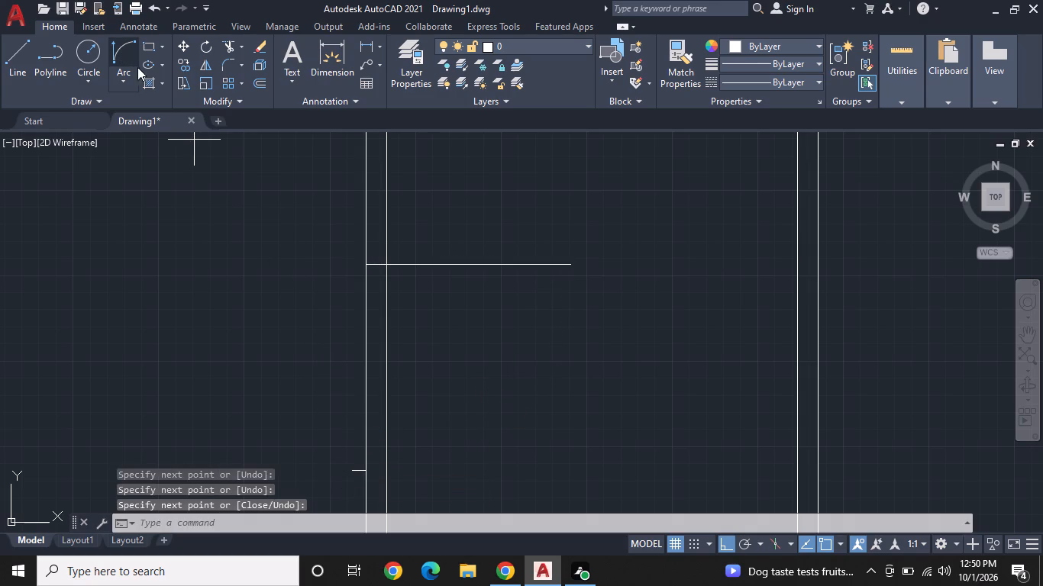
pyautogui.click(569, 266)
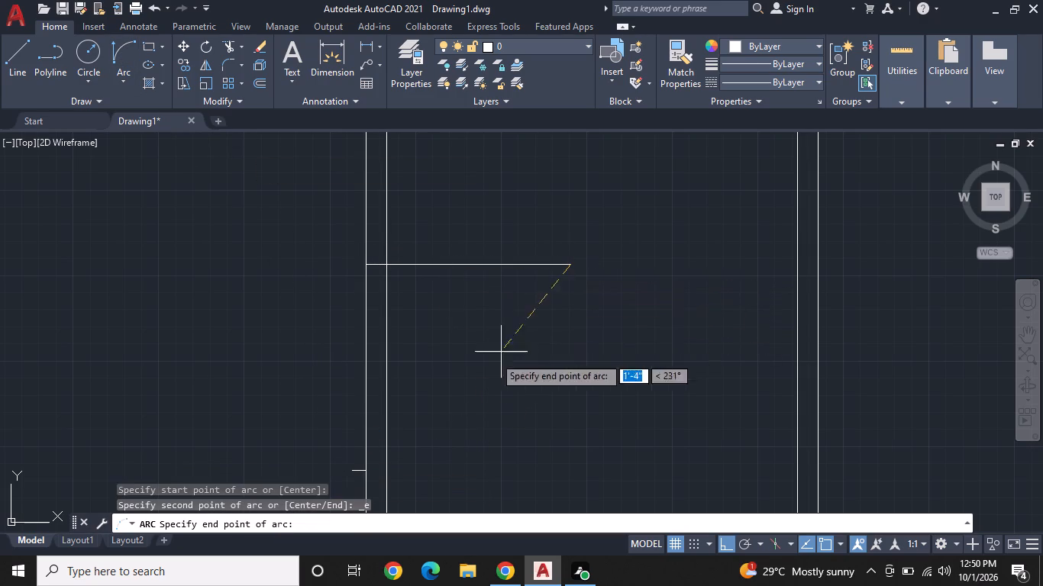
pyautogui.doubleClick(366, 472)
pyautogui.click(564, 468)
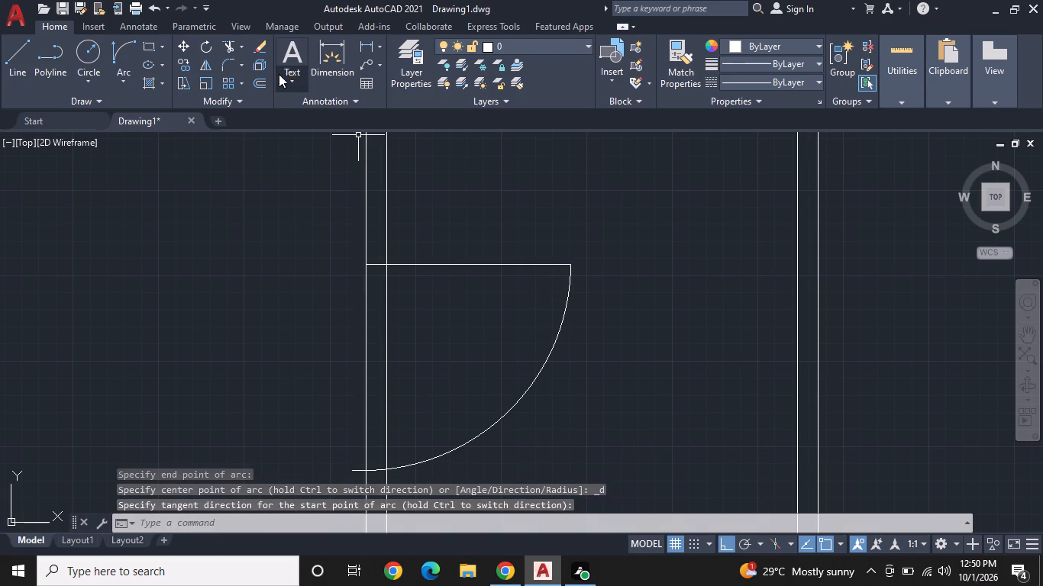
# Offset the narrow room's door leaf line 1" to the south.
pyautogui.click(255, 80)
pyautogui.press('space')
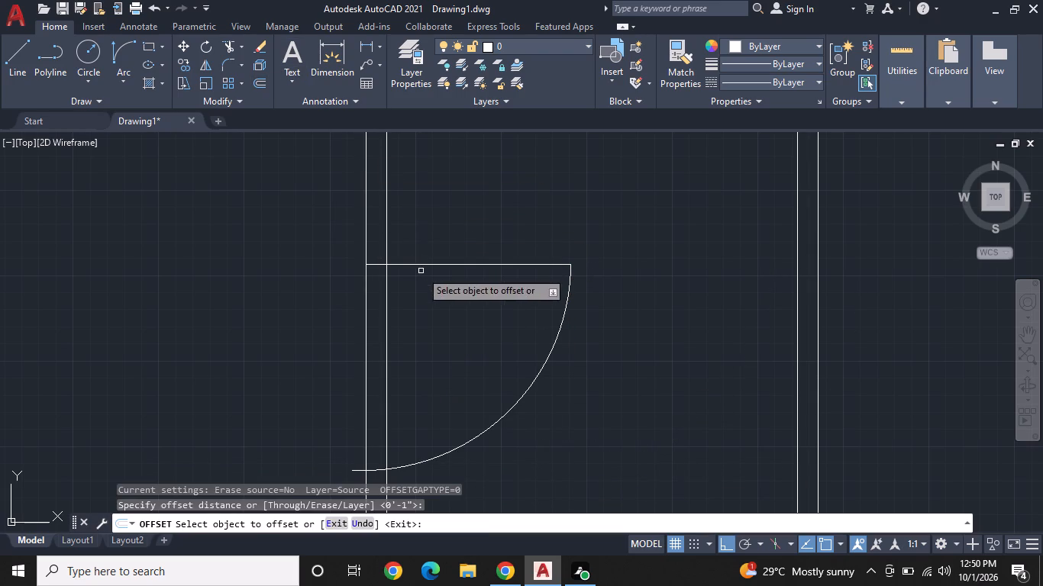
pyautogui.click(428, 265)
pyautogui.click(433, 300)
pyautogui.moveTo(438, 293); pyautogui.dragTo(436, 284, button='middle')
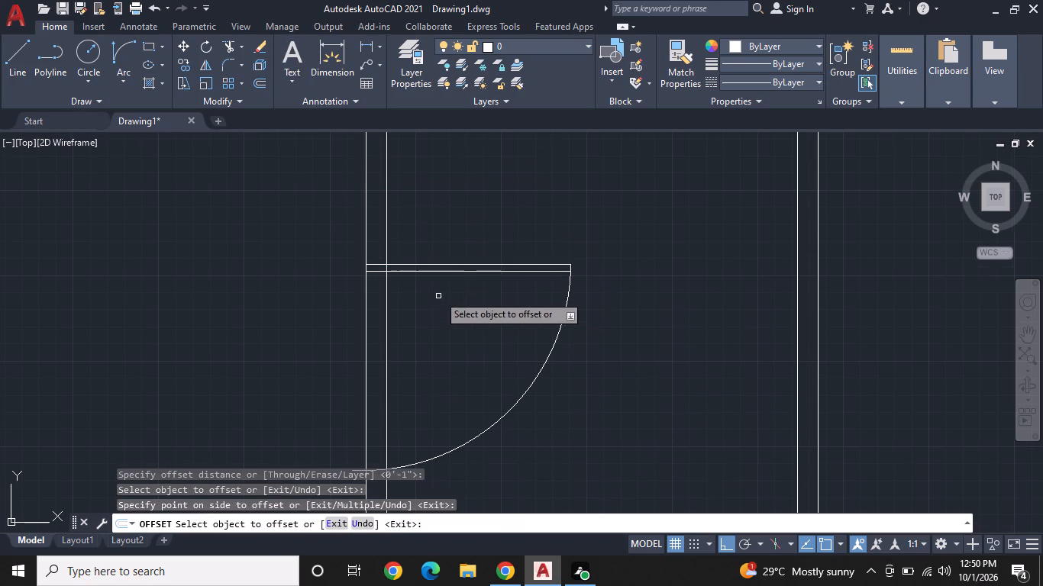
pyautogui.moveTo(436, 284); pyautogui.dragTo(438, 243, button='middle')
pyautogui.scroll(1, 402, 223)
pyautogui.scroll(-1, 409, 235)
pyautogui.moveTo(412, 237); pyautogui.dragTo(414, 195, button='middle')
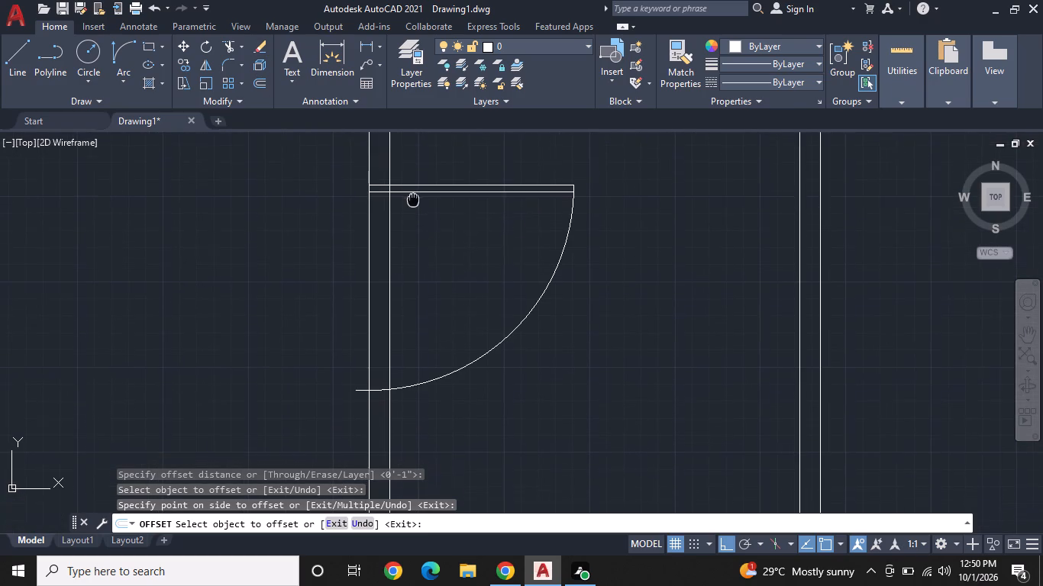
# Trim the stub west of the wall and both overlapping west-face lines between the door leaf and the arc's end.
pyautogui.click(227, 47)
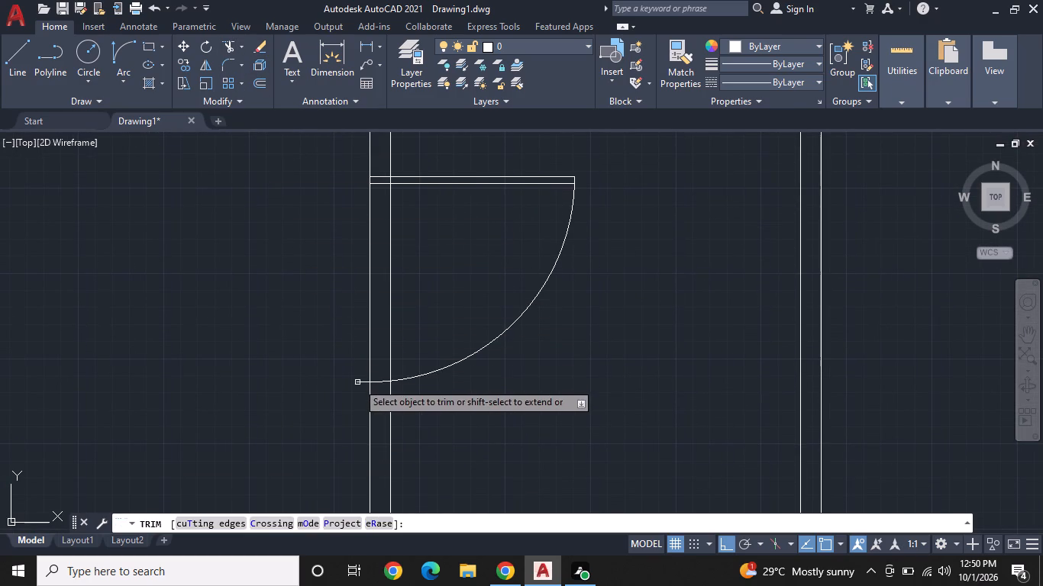
pyautogui.click(358, 385)
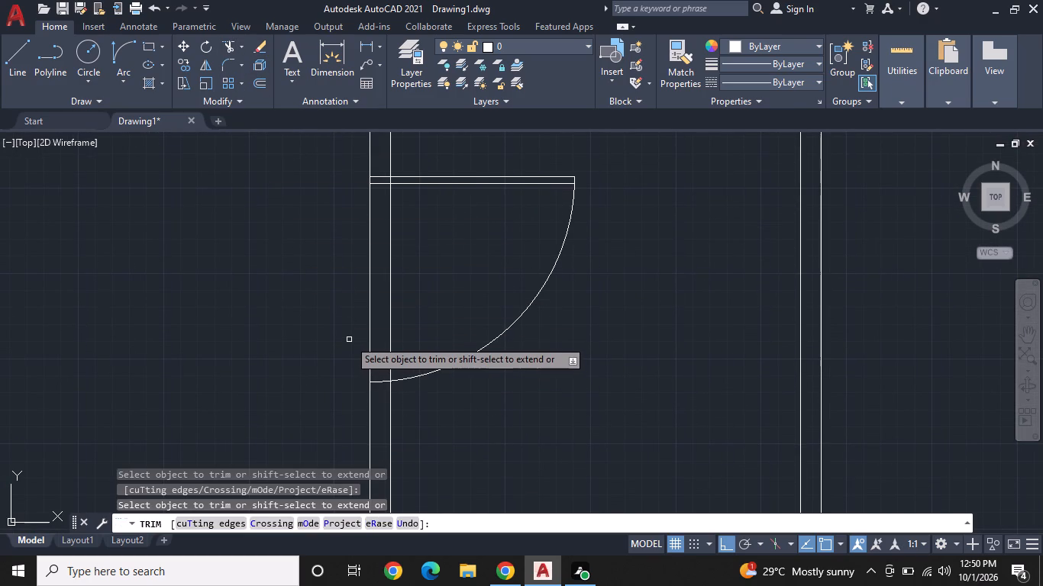
pyautogui.click(372, 327)
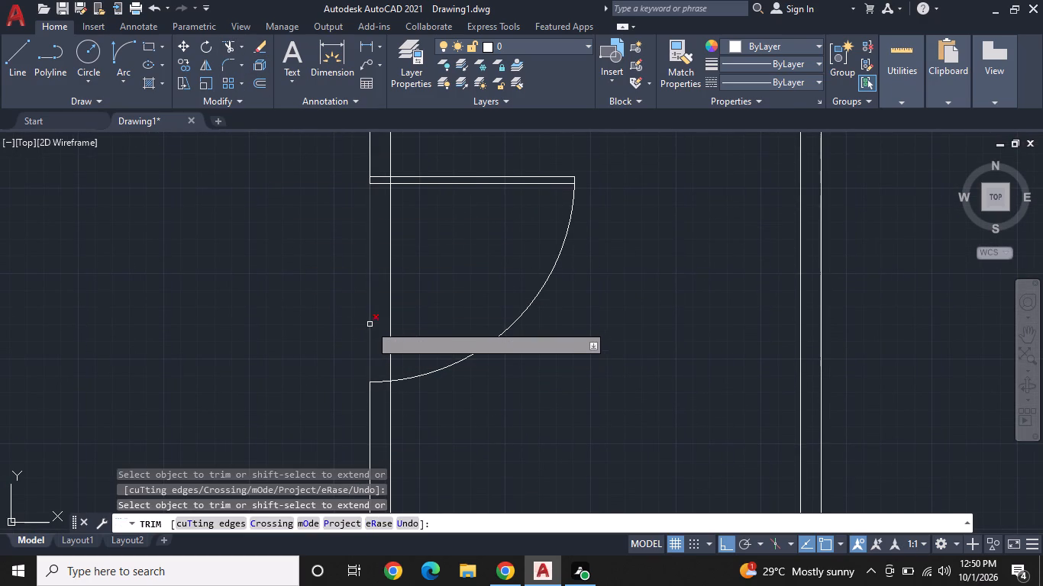
pyautogui.click(369, 324)
pyautogui.scroll(-1, 318, 288)
pyautogui.press('Escape')
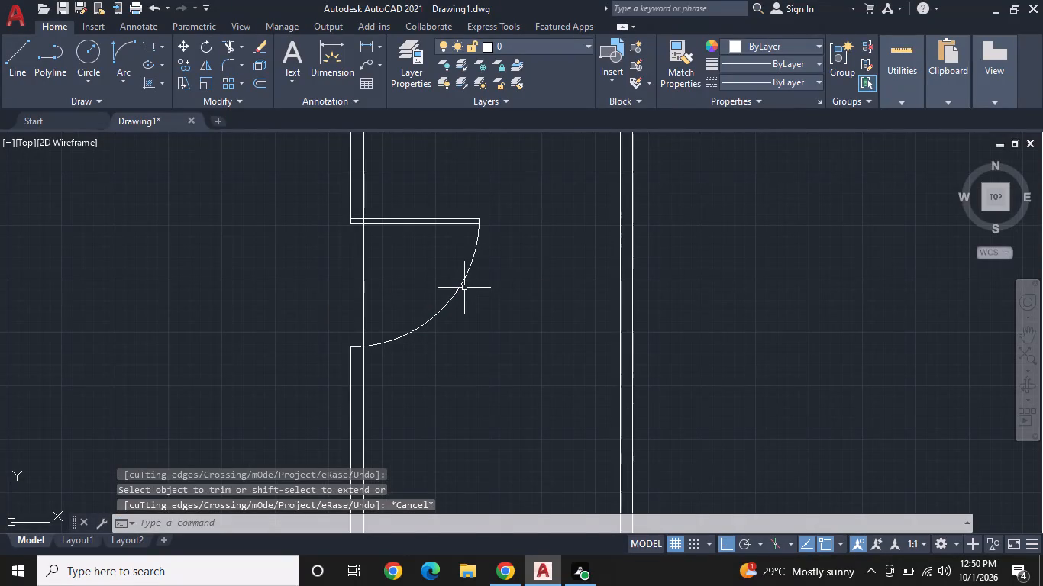
# Change the linetype of the narrow room's door swing arc to dashed.
pyautogui.click(464, 286)
pyautogui.click(463, 279)
pyautogui.click(747, 72)
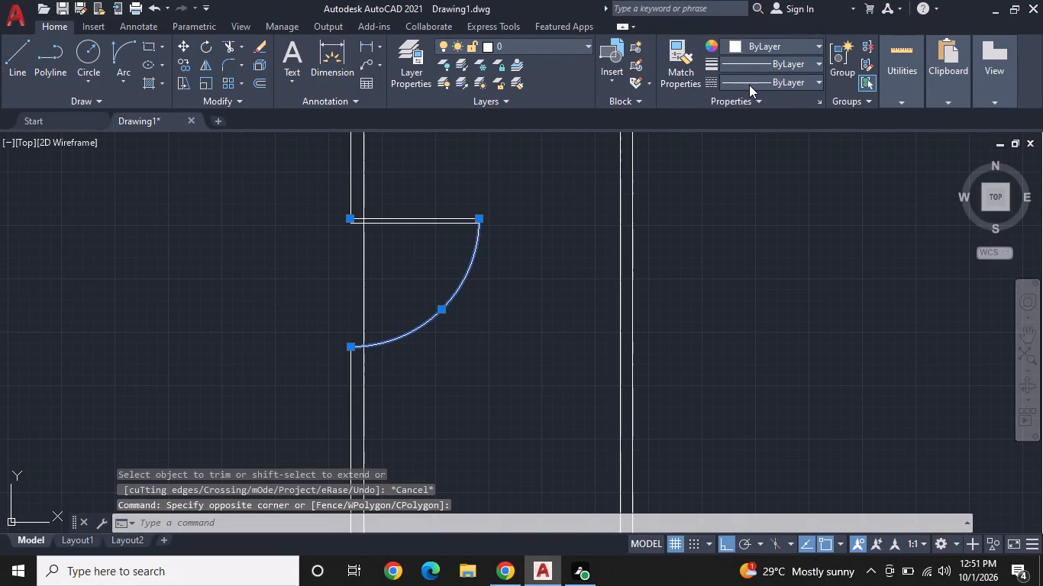
pyautogui.click(755, 81)
pyautogui.click(738, 139)
pyautogui.press('Escape')
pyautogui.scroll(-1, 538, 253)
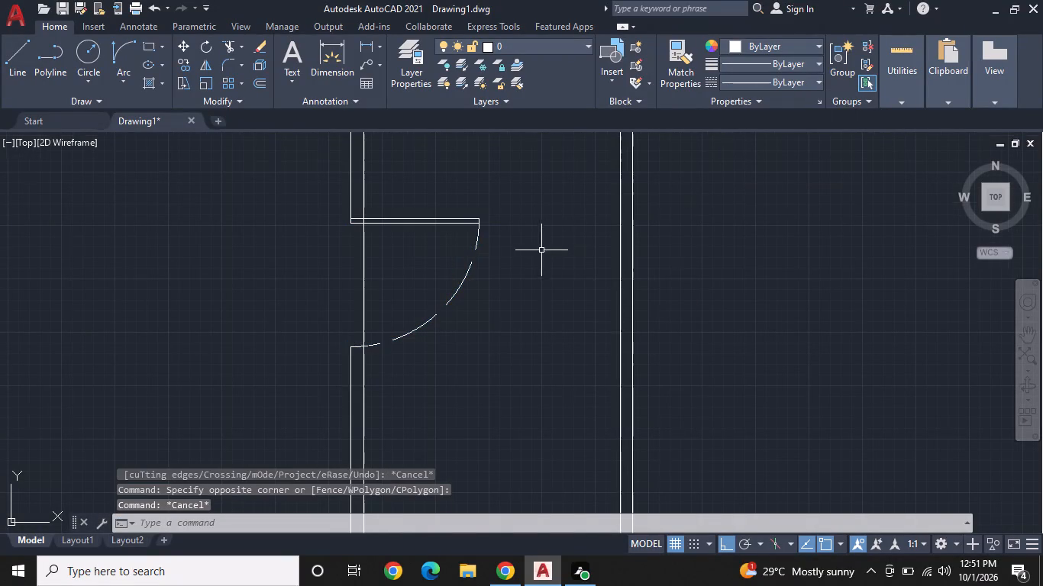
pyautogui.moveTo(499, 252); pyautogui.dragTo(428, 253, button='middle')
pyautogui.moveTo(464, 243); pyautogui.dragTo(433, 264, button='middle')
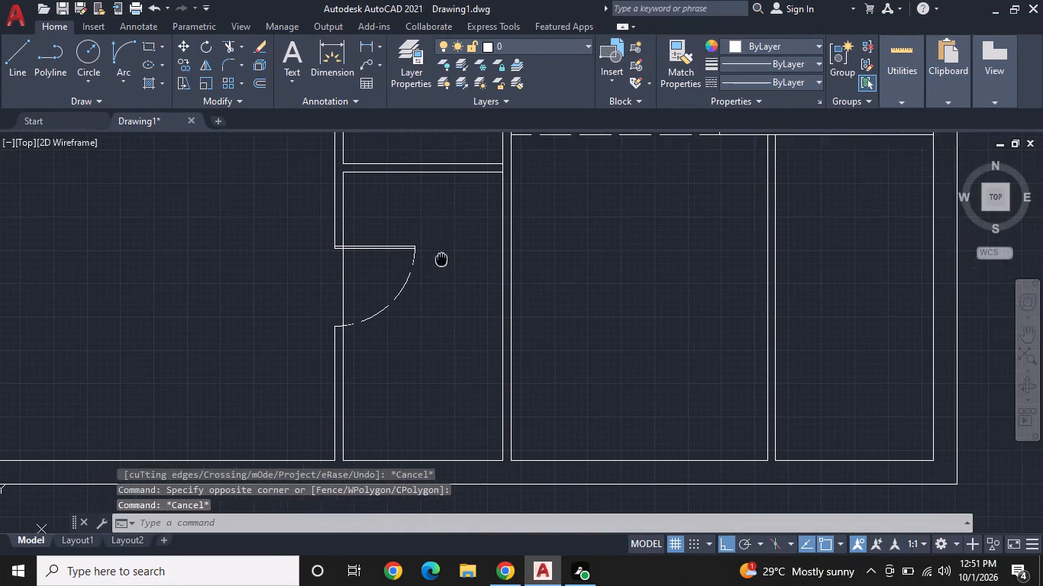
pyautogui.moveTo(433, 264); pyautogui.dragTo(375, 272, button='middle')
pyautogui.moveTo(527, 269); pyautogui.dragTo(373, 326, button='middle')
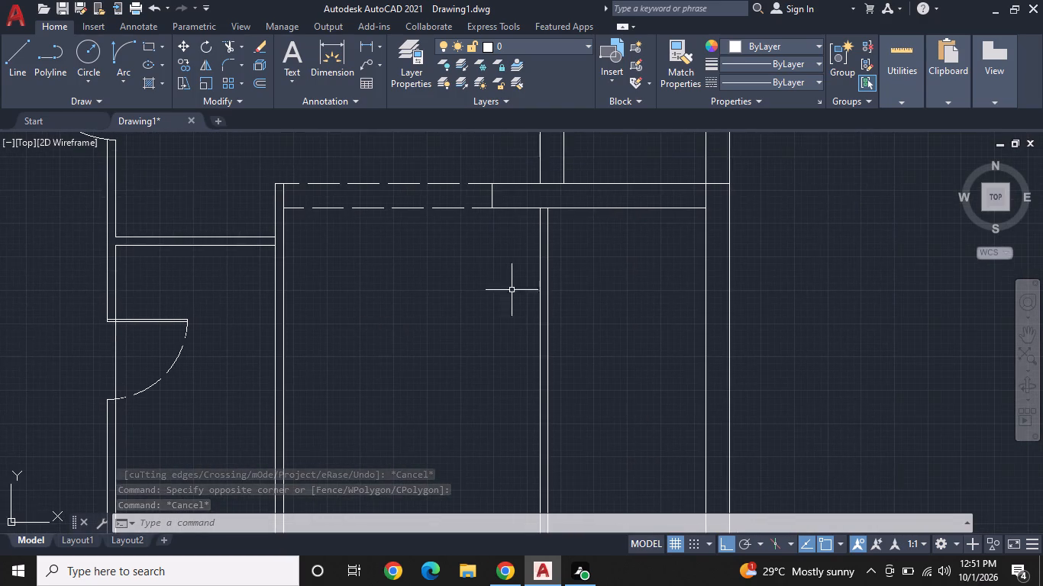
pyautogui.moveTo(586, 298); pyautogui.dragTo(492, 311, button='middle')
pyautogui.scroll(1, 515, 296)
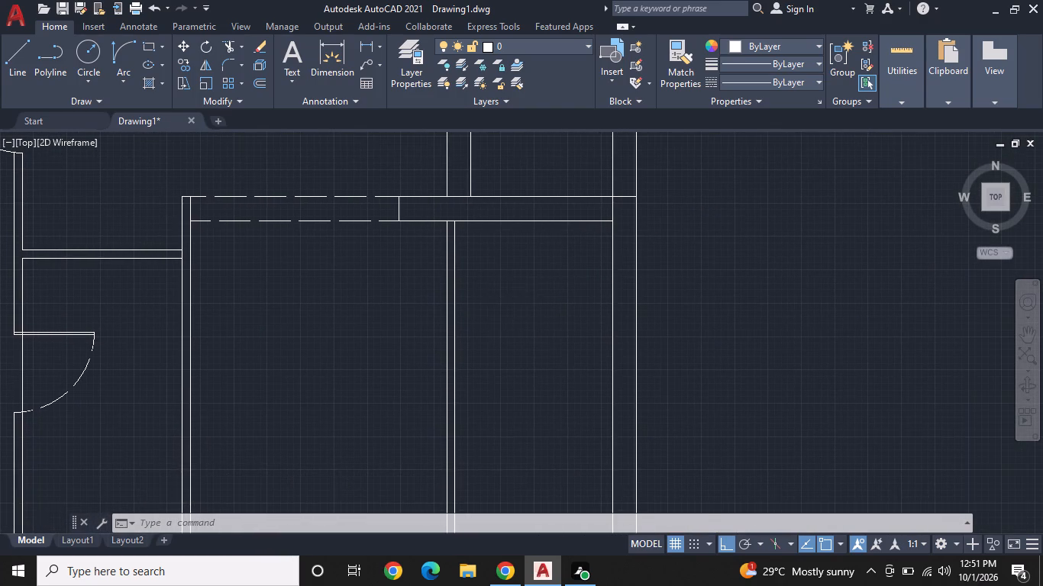
# Draw a door leaf line about 2'-9" long, running east along the thick wall's south face from the southeast partition's west face.
pyautogui.moveTo(460, 255); pyautogui.dragTo(444, 292, button='middle')
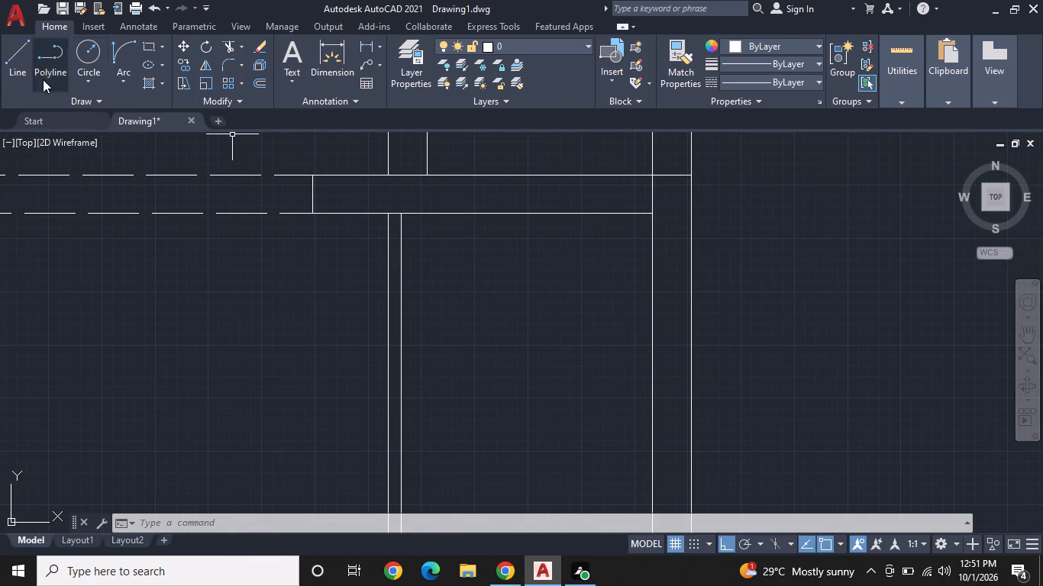
pyautogui.click(15, 54)
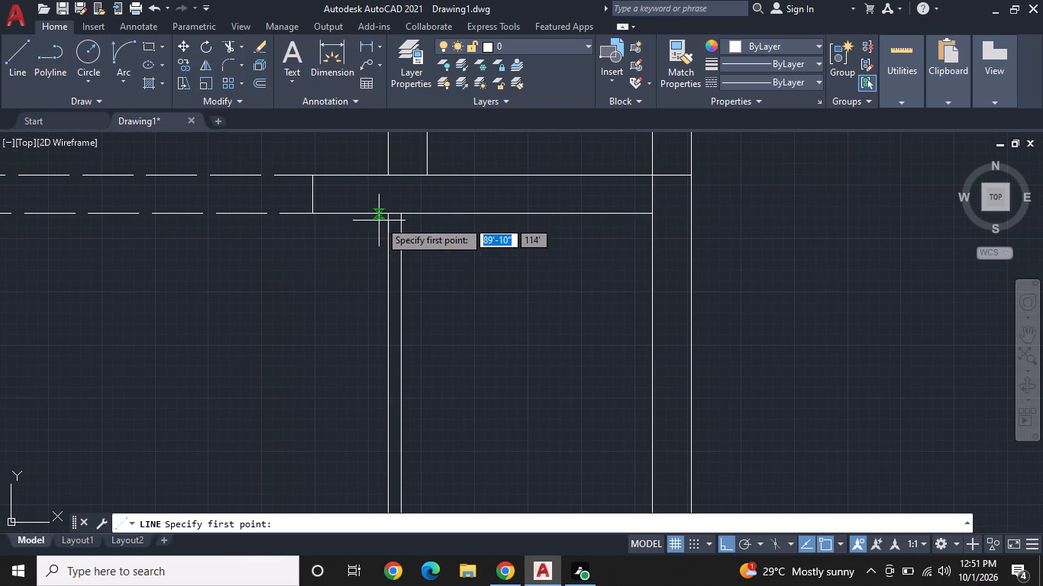
pyautogui.click(384, 215)
pyautogui.click(391, 215)
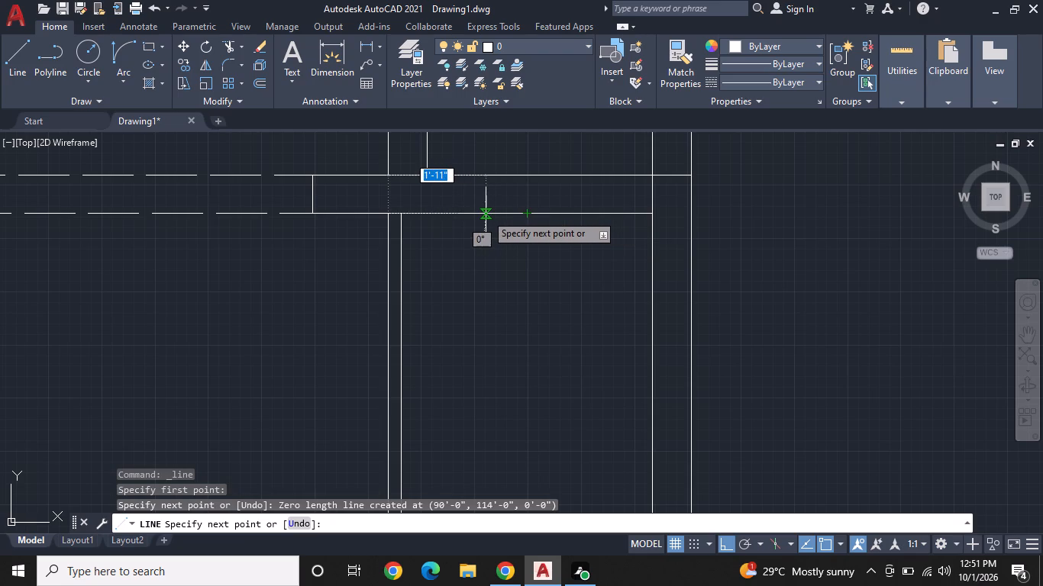
pyautogui.click(528, 212)
pyautogui.press('space')
# Draw a line about 2'-9" south along the partition's west face from the leaf's west end, with a short stub west.
pyautogui.press('space')
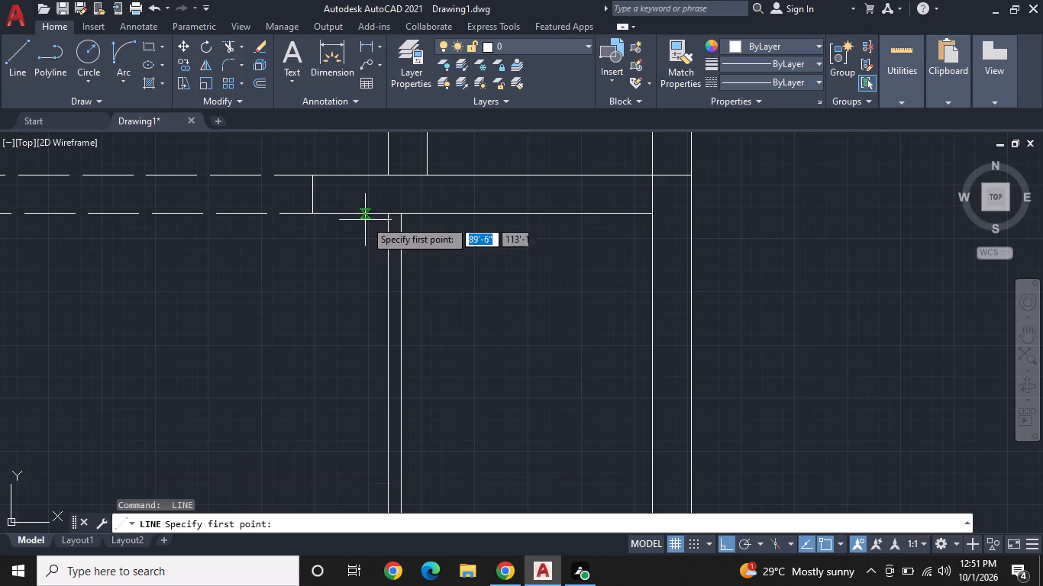
pyautogui.click(388, 214)
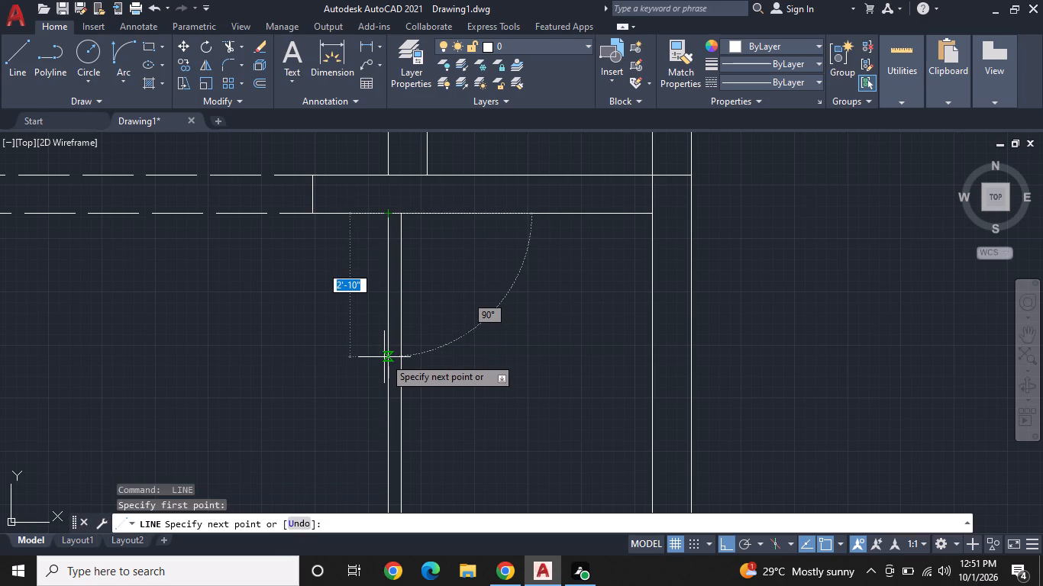
pyautogui.click(385, 353)
pyautogui.click(371, 351)
pyautogui.press('space')
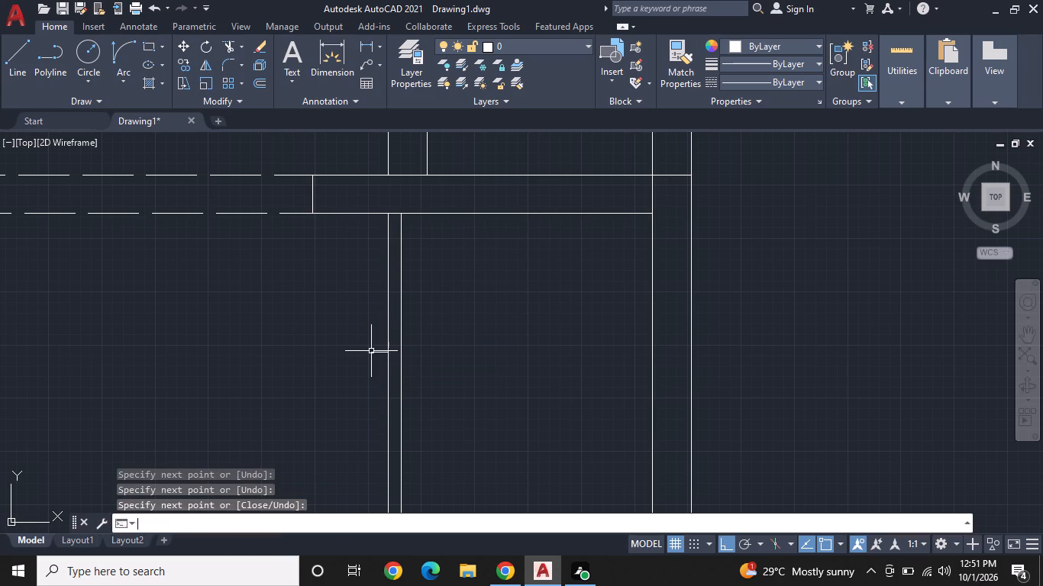
# Draw a door swing arc from the leaf's east end to the south end of the partition-face line, curving southeast.
pyautogui.click(116, 45)
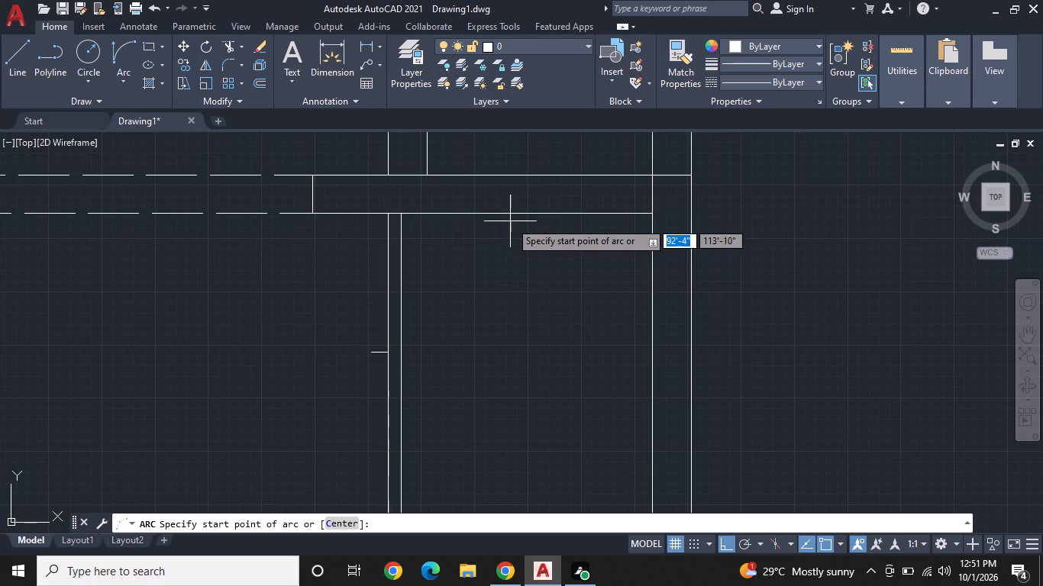
pyautogui.doubleClick(525, 211)
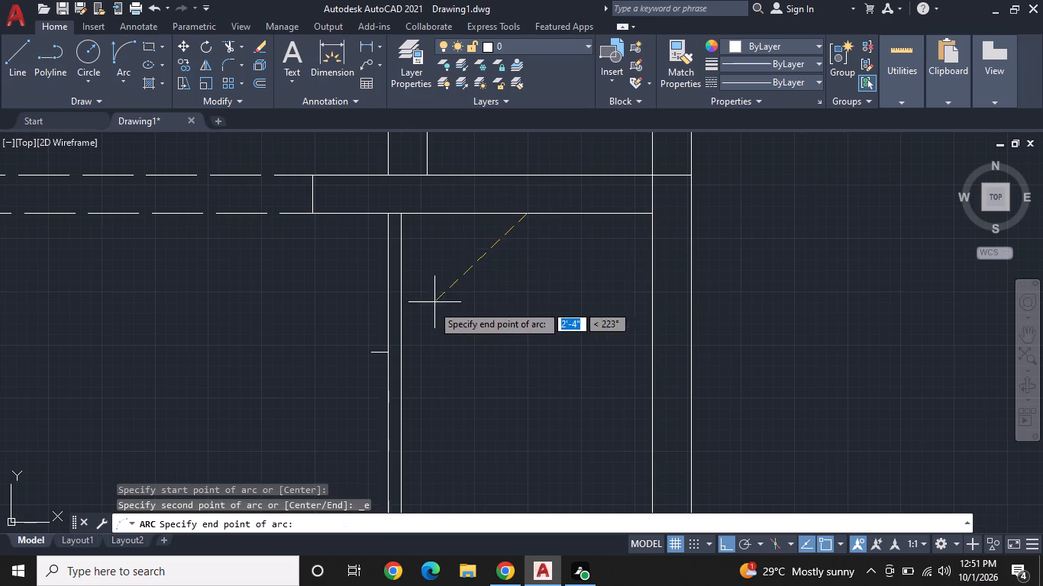
pyautogui.click(386, 353)
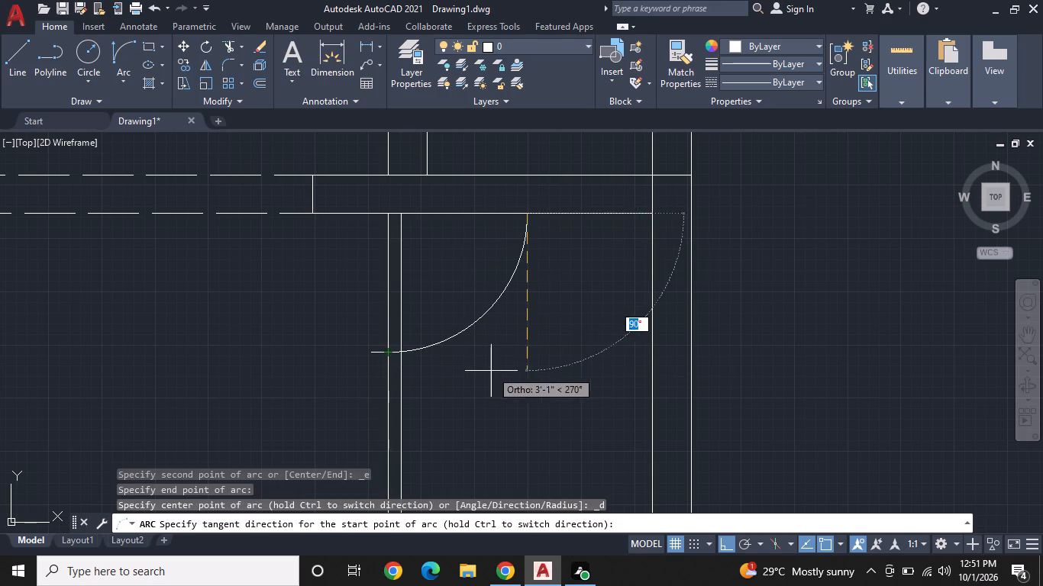
pyautogui.click(493, 372)
pyautogui.press('space')
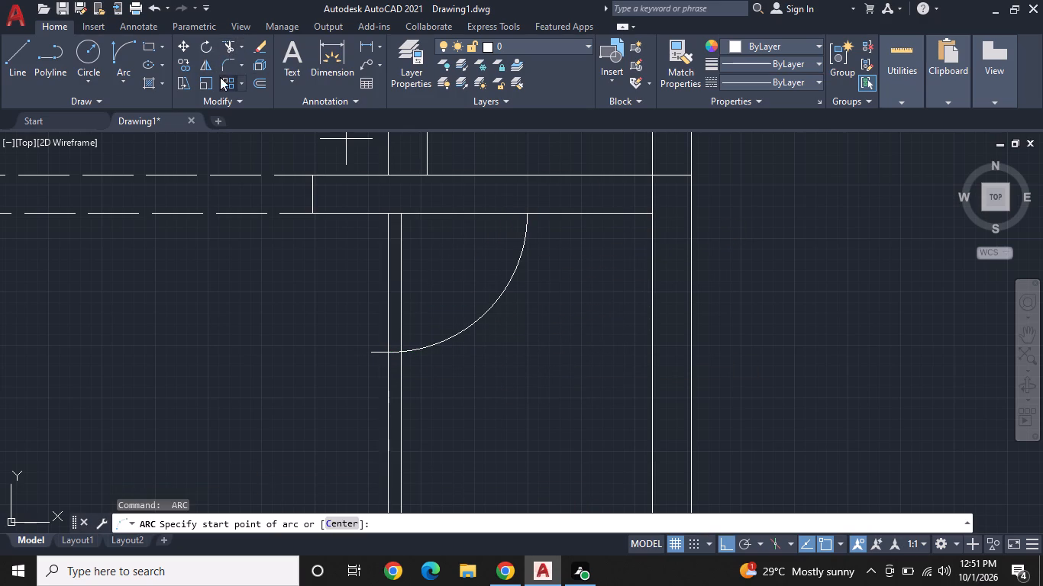
# Offset the southeast room's door leaf line 1" to the south.
pyautogui.click(262, 82)
pyautogui.press('space')
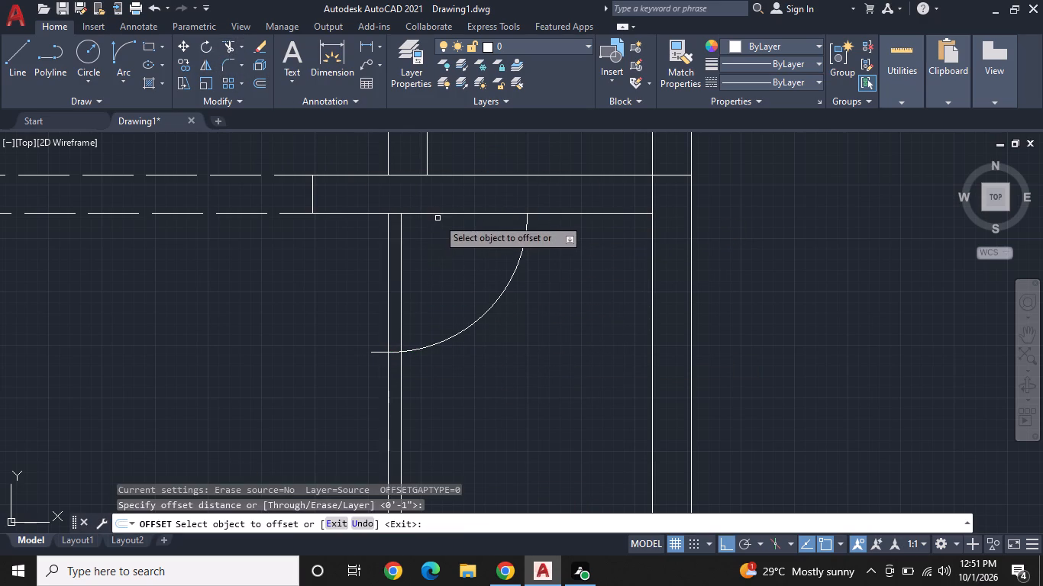
pyautogui.click(438, 215)
pyautogui.click(437, 250)
pyautogui.moveTo(437, 250); pyautogui.dragTo(457, 214, button='middle')
pyautogui.press('space')
# Trim the stub west of the partition and both overlapping west-face lines between the door leaf and the arc's end.
pyautogui.click(228, 43)
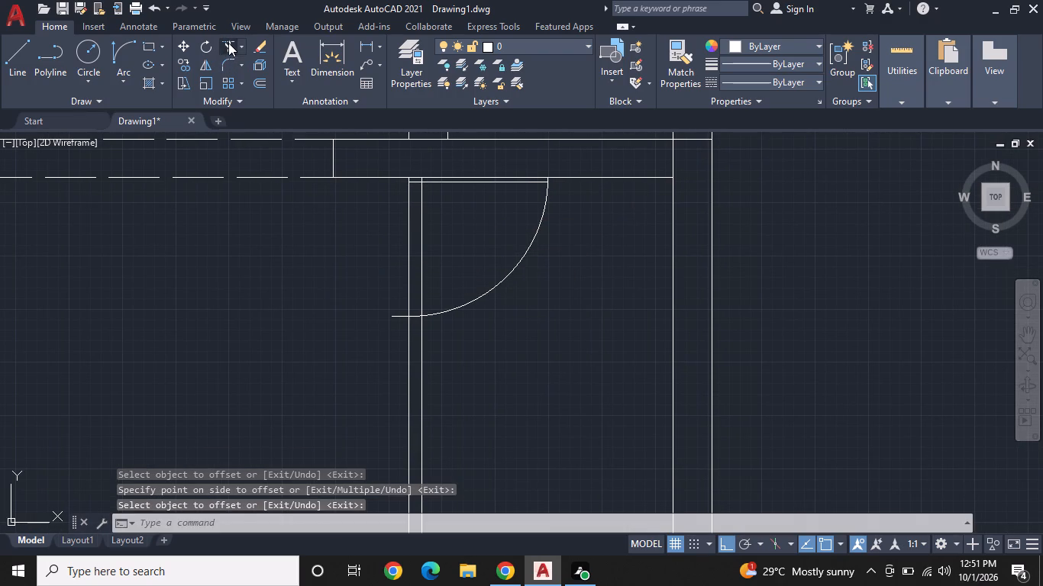
pyautogui.click(408, 250)
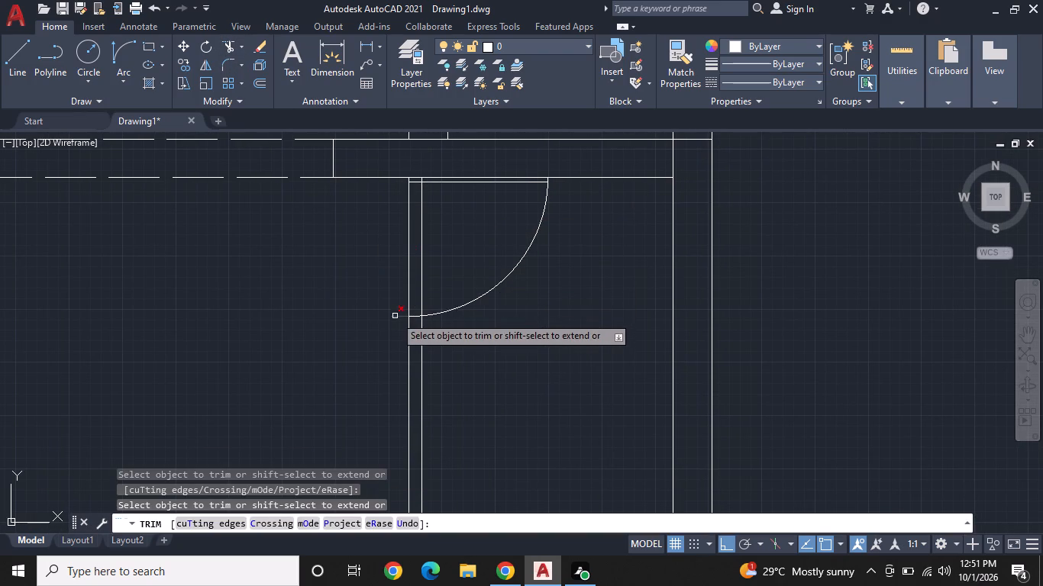
pyautogui.click(395, 316)
pyautogui.click(408, 284)
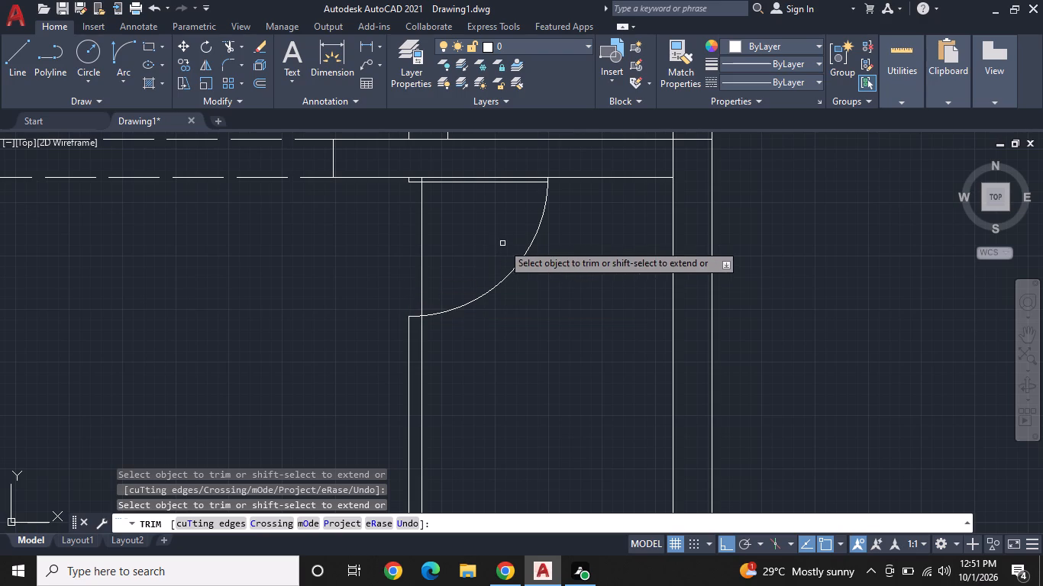
pyautogui.press('Escape')
# Draw a short jamb line across the thin south wall of the large northeast room, just east of its southwest corner.
pyautogui.scroll(-2, 502, 254)
pyautogui.middleClick(507, 289)
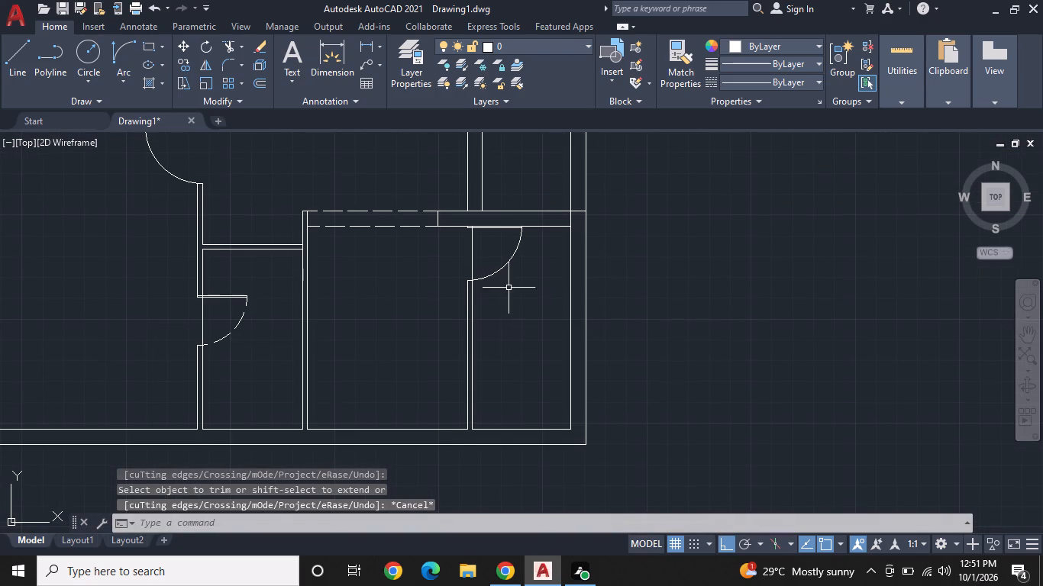
pyautogui.moveTo(433, 280); pyautogui.dragTo(529, 329, button='middle')
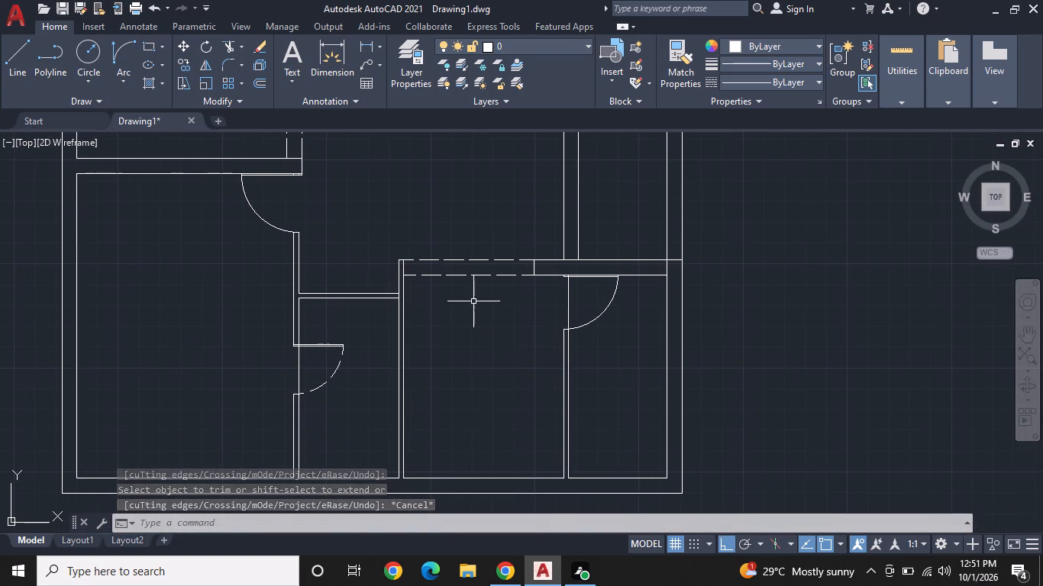
pyautogui.moveTo(495, 330); pyautogui.dragTo(521, 373, button='middle')
pyautogui.scroll(1, 521, 373)
pyautogui.moveTo(498, 315); pyautogui.dragTo(475, 409, button='middle')
pyautogui.scroll(-1, 474, 388)
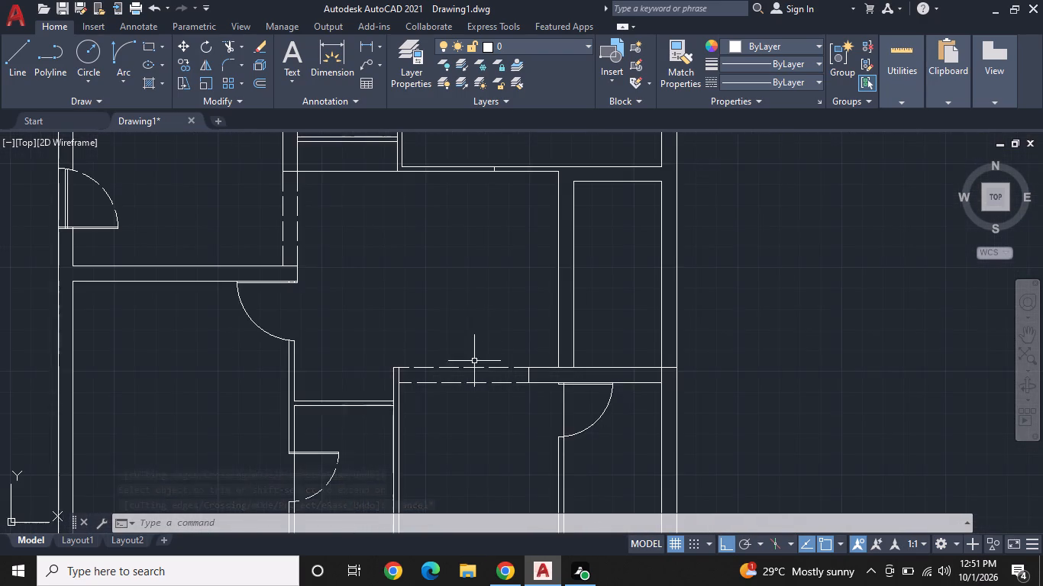
pyautogui.moveTo(473, 307); pyautogui.dragTo(473, 334, button='middle')
pyautogui.moveTo(472, 350); pyautogui.dragTo(468, 410, button='middle')
pyautogui.scroll(1, 472, 320)
pyautogui.moveTo(460, 307); pyautogui.dragTo(574, 420, button='middle')
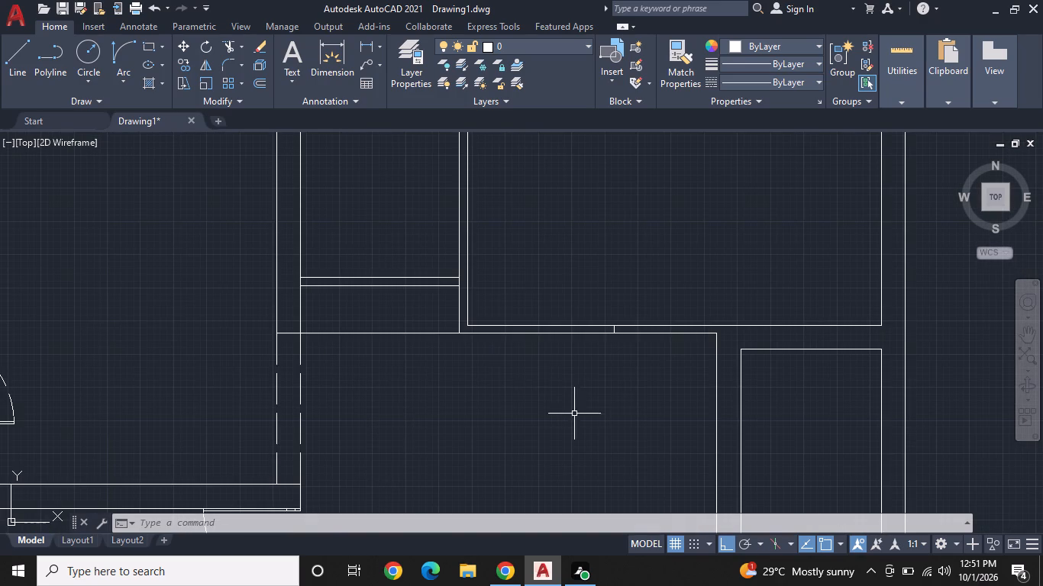
pyautogui.click(10, 51)
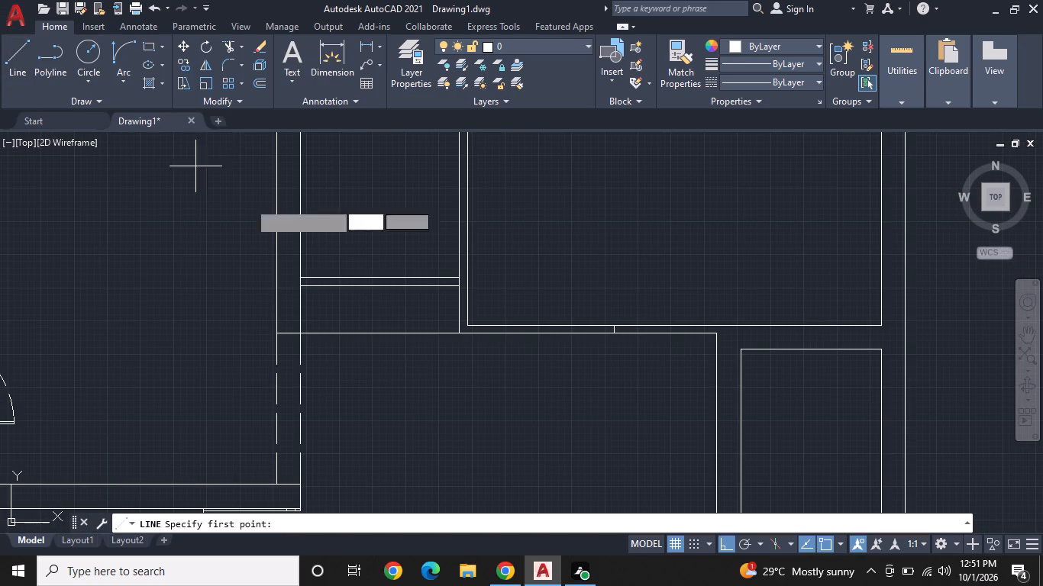
pyautogui.click(498, 340)
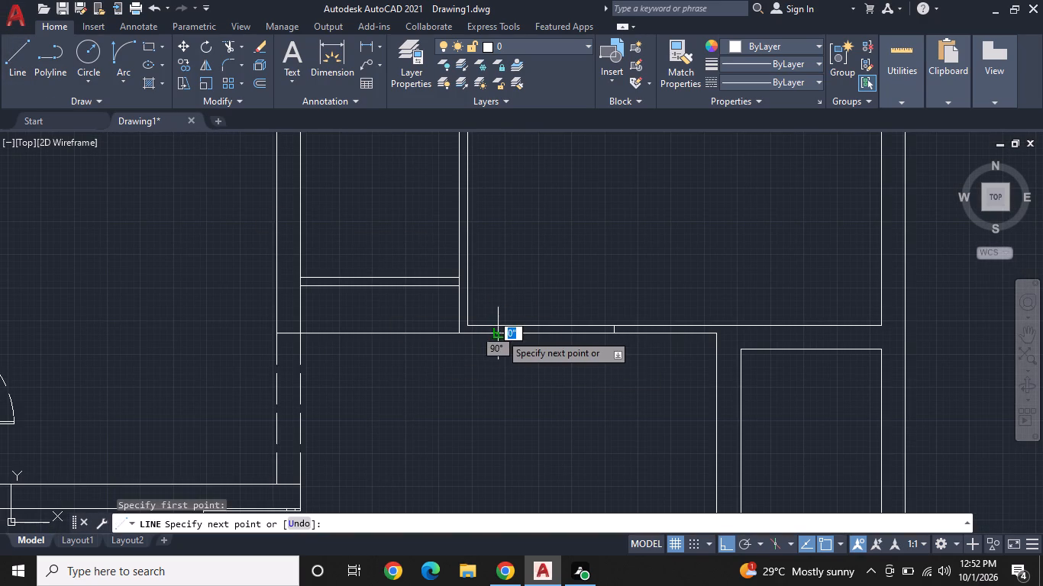
pyautogui.click(499, 327)
pyautogui.press('space')
# Draw a 3'-0" door leaf line north from the south end of the new jamb line.
pyautogui.scroll(2, 503, 331)
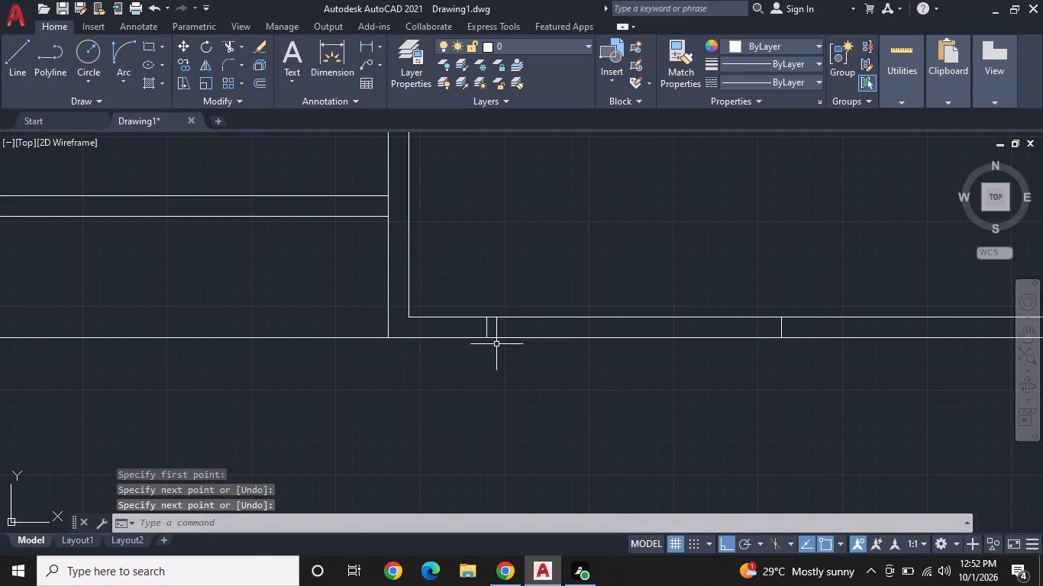
pyautogui.press('space')
pyautogui.click(486, 341)
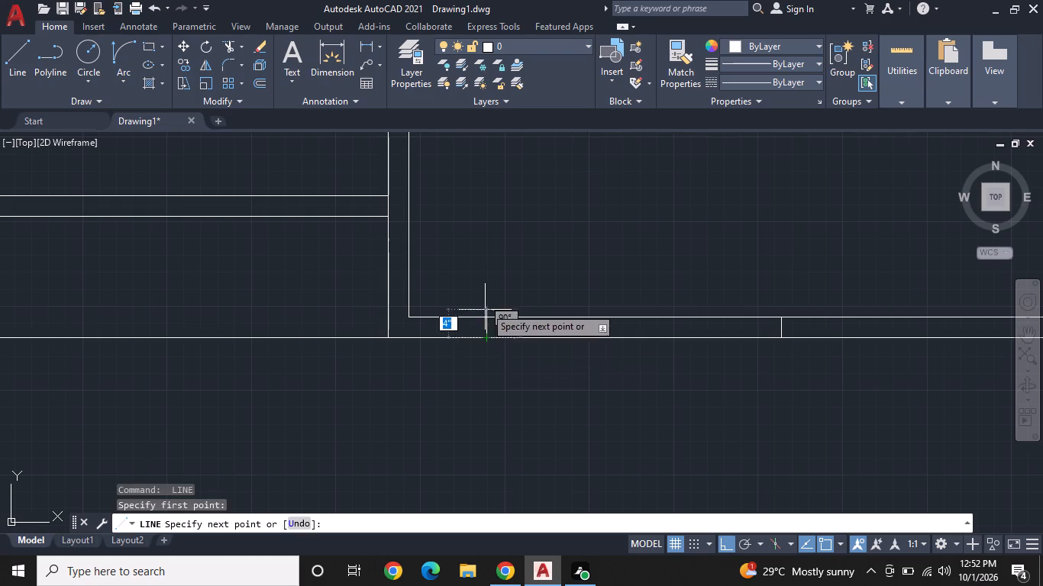
pyautogui.moveTo(482, 237); pyautogui.dragTo(474, 333, button='middle')
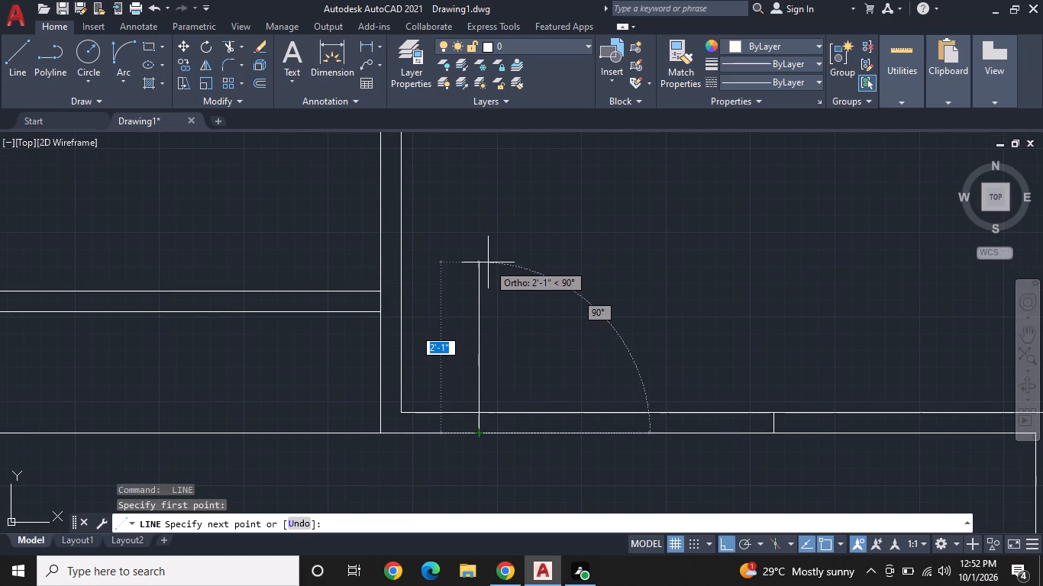
pyautogui.click(484, 193)
pyautogui.press('space')
# Draw a 3'-0" line east along the thin wall's south face from the leaf's foot, with a short stub south.
pyautogui.press('space')
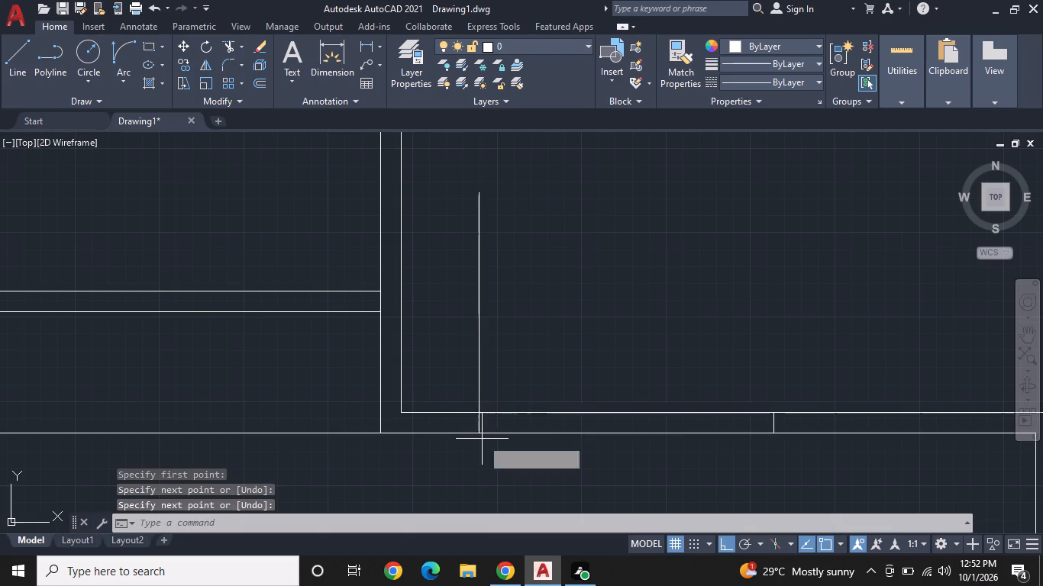
pyautogui.click(477, 430)
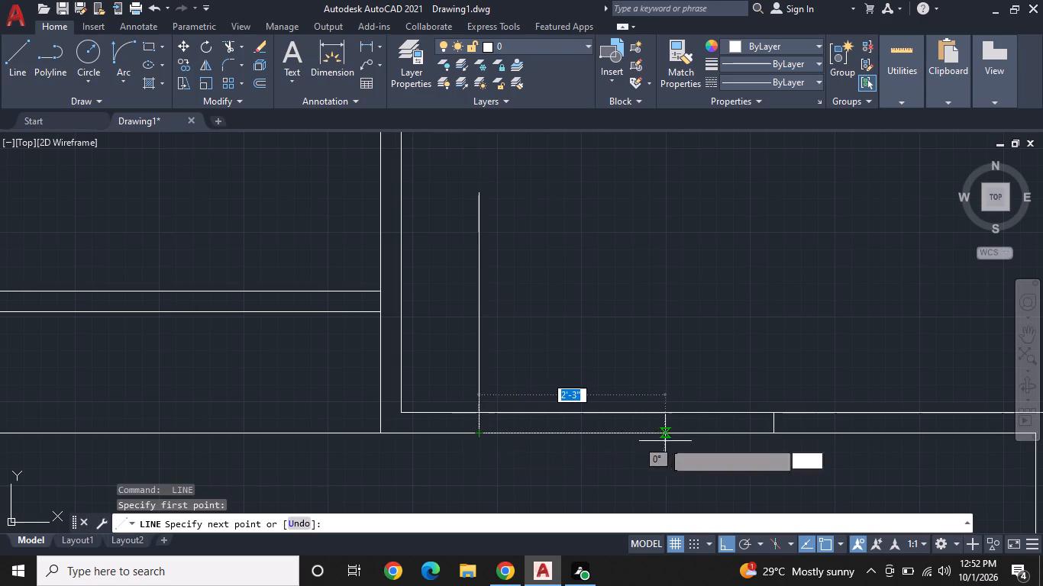
pyautogui.click(719, 441)
pyautogui.click(719, 447)
pyautogui.press('space')
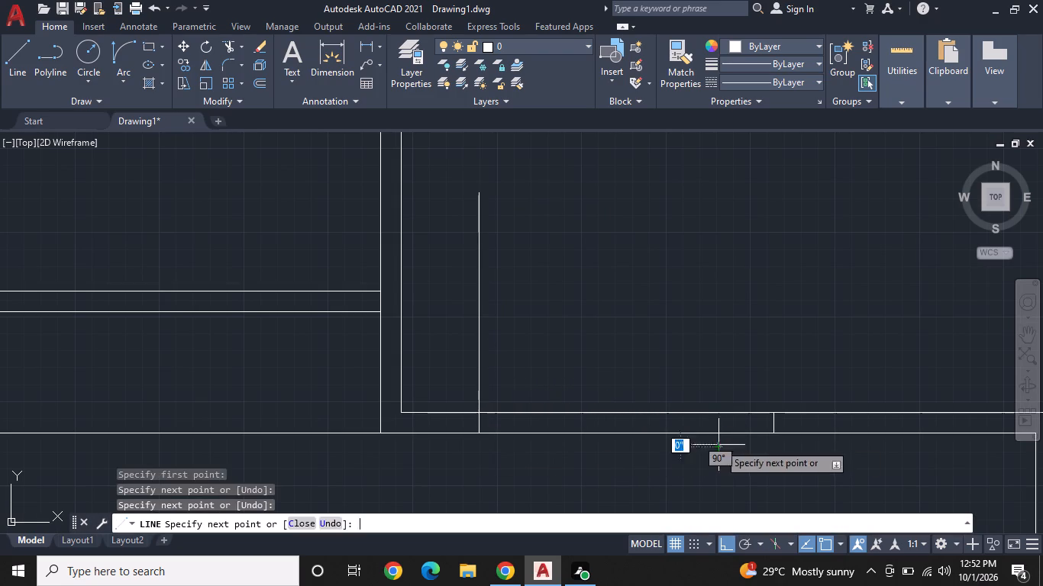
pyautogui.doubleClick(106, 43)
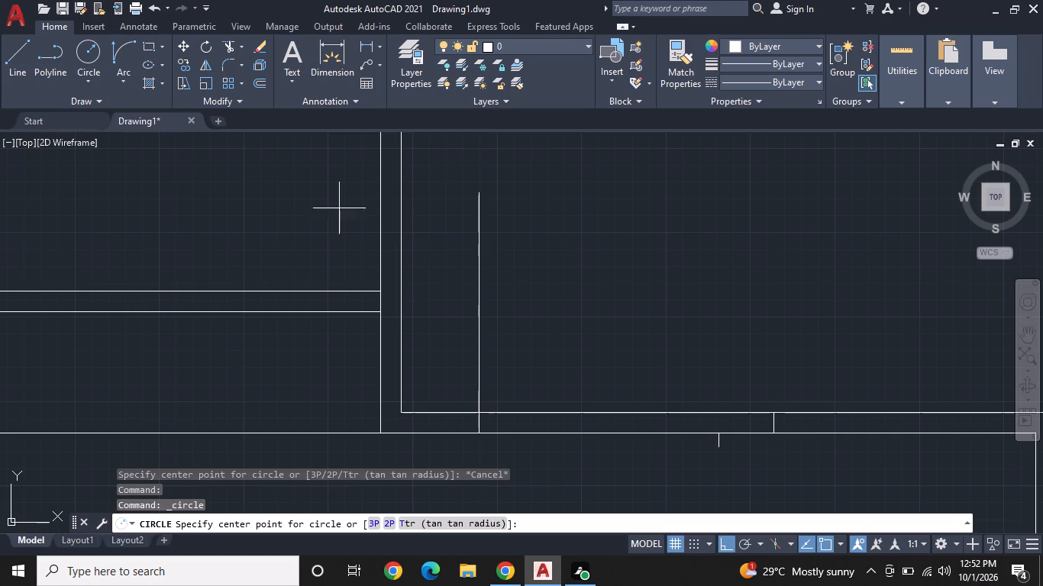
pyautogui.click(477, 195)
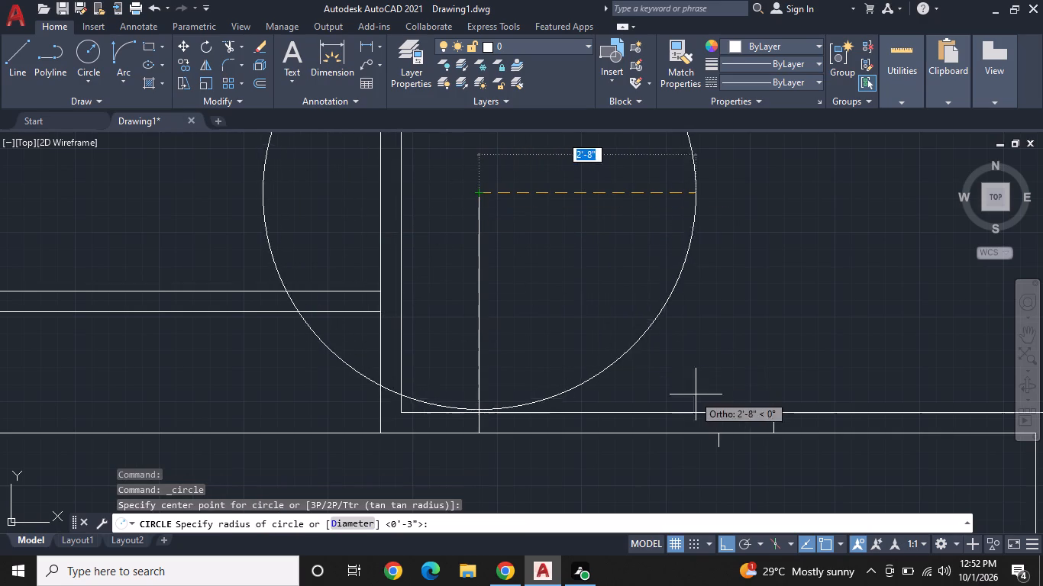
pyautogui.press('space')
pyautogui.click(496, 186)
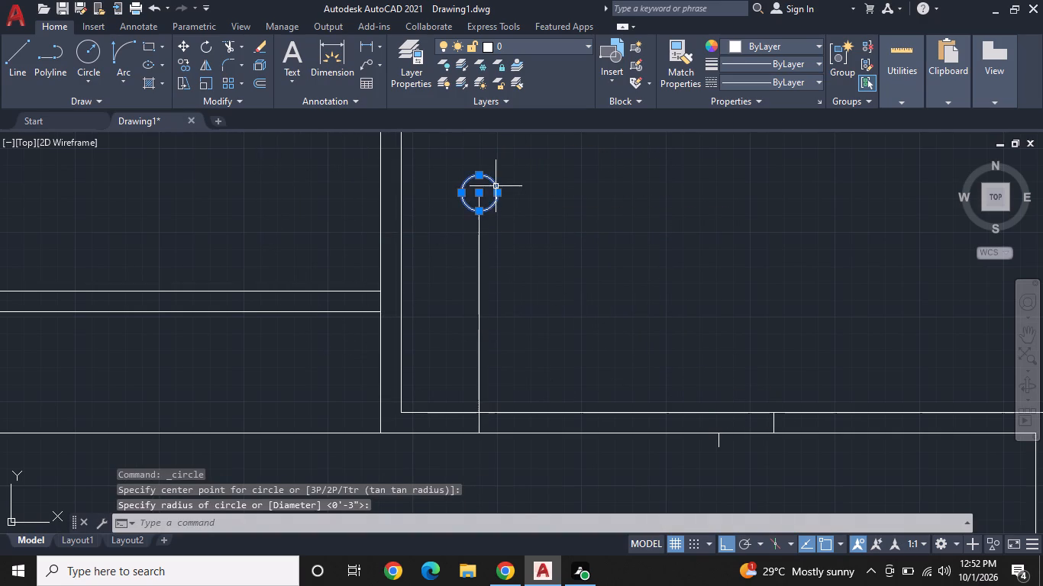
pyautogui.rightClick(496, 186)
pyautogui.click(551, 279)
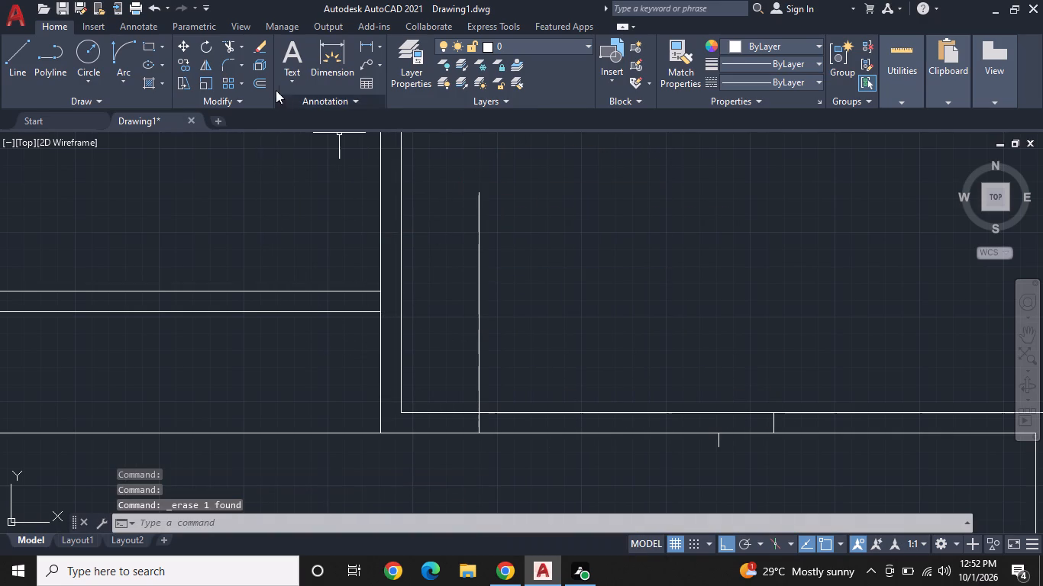
# Draw a door swing arc from the leaf's north end to the east end of the wall-face line, curving northeast.
pyautogui.click(119, 47)
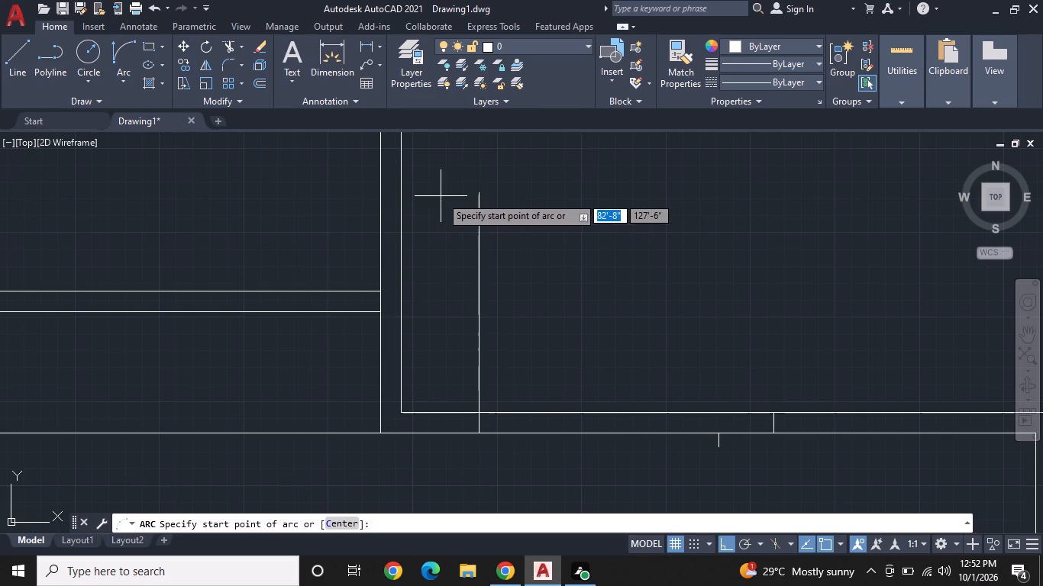
pyautogui.click(483, 189)
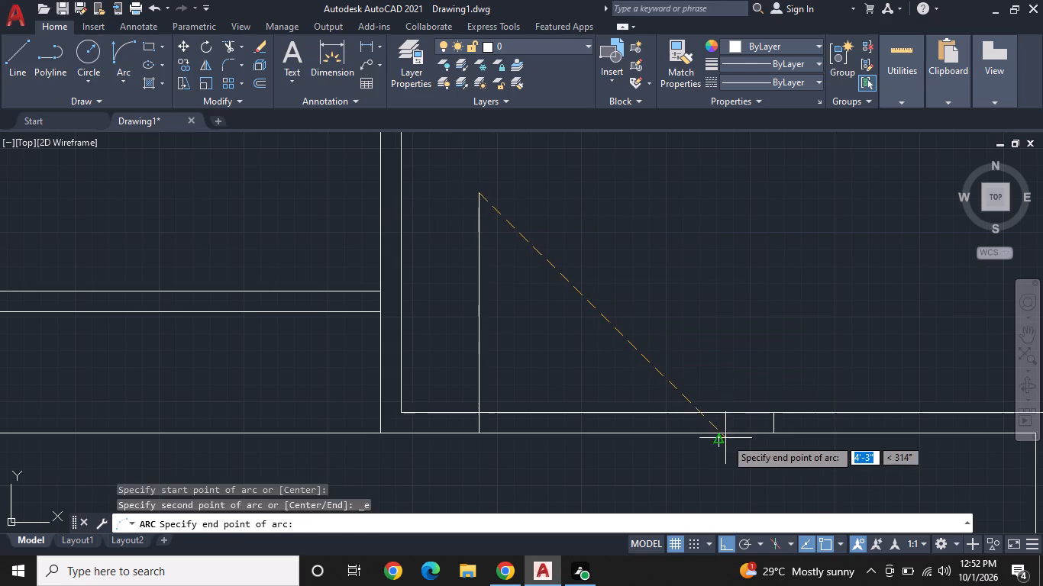
pyautogui.click(715, 431)
pyautogui.click(744, 208)
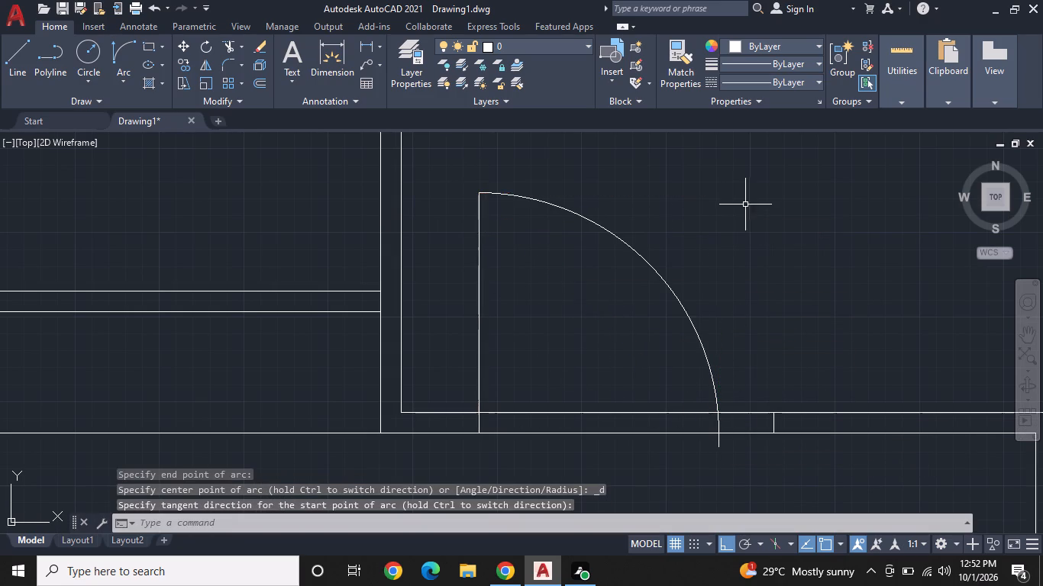
# Offset the large northeast room's door leaf line 1" to the east.
pyautogui.click(257, 82)
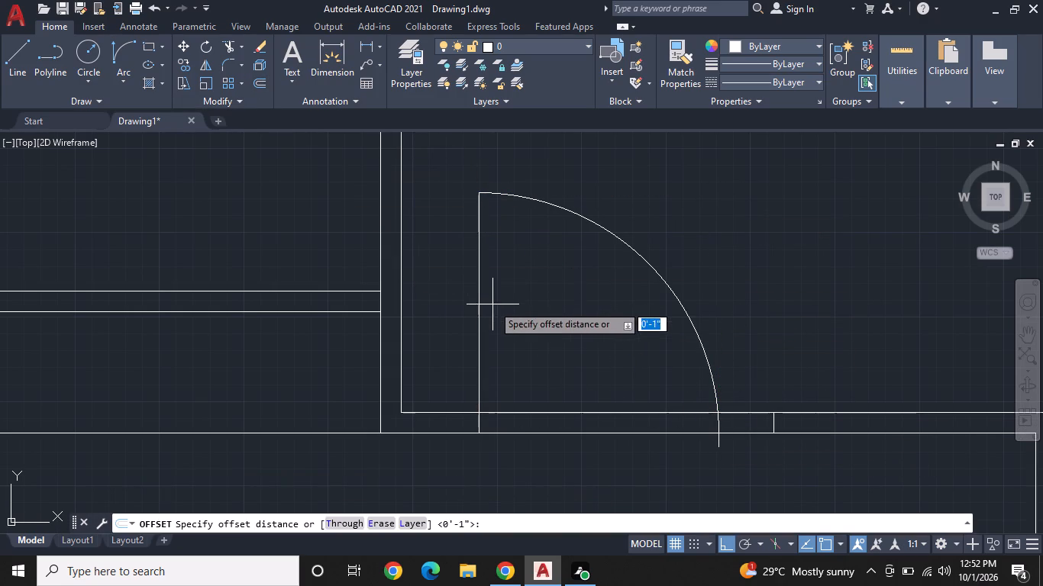
pyautogui.press('space')
pyautogui.click(480, 320)
pyautogui.click(551, 317)
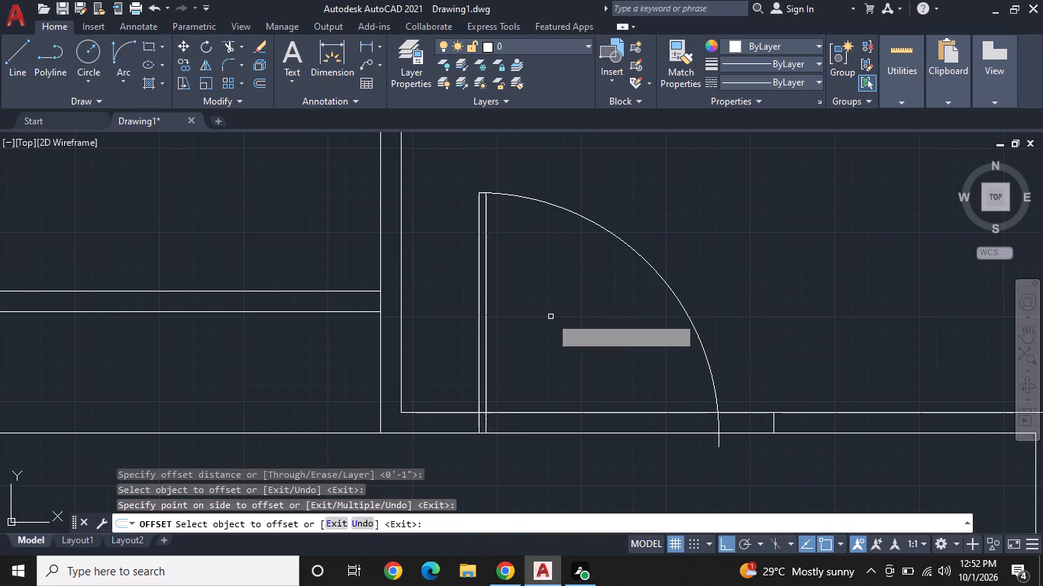
# Trim the thin wall's two face lines across the large northeast room's door opening, and the stub south of the swing arc.
pyautogui.moveTo(549, 314); pyautogui.dragTo(511, 291, button='middle')
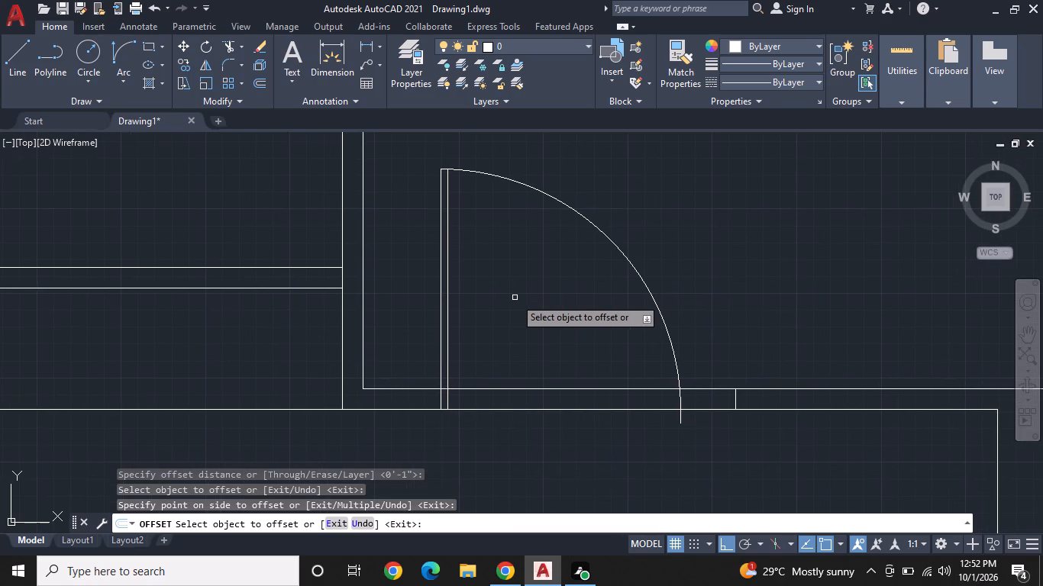
pyautogui.click(221, 47)
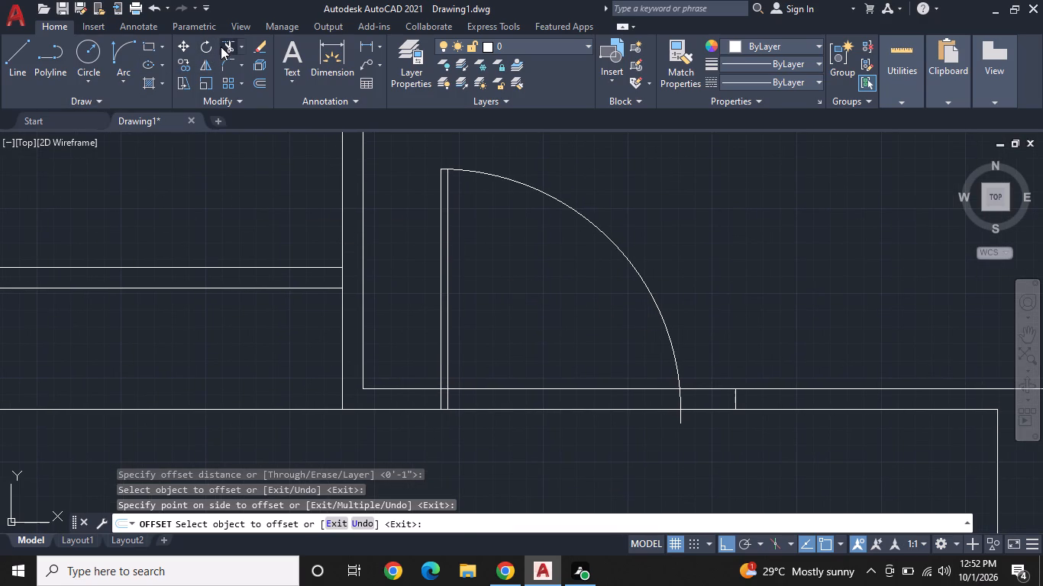
pyautogui.press('Escape')
pyautogui.click(221, 40)
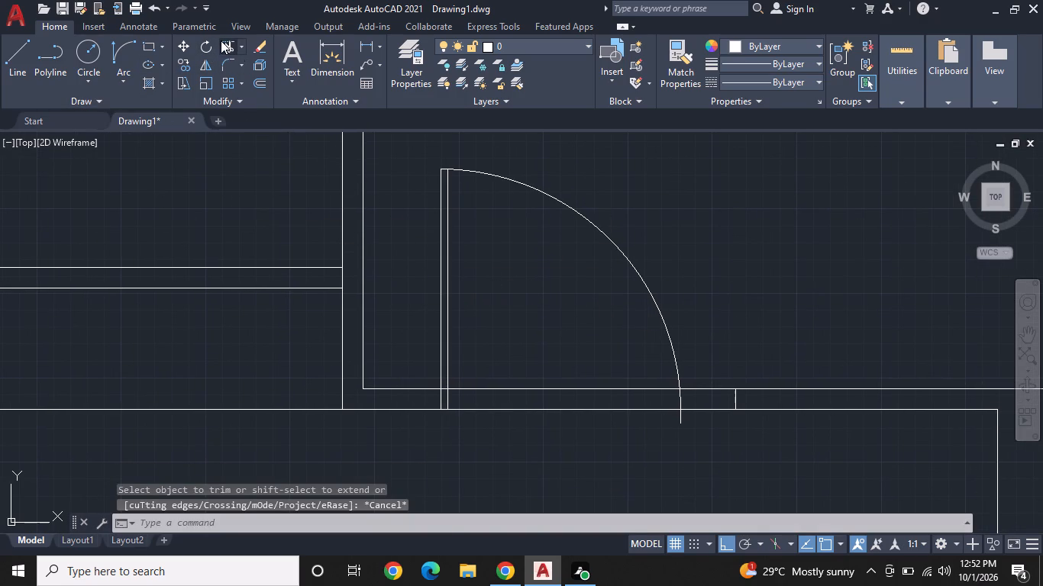
pyautogui.moveTo(521, 343); pyautogui.dragTo(525, 352)
pyautogui.click(544, 435)
pyautogui.scroll(1, 544, 421)
pyautogui.moveTo(538, 414); pyautogui.dragTo(480, 372, button='middle')
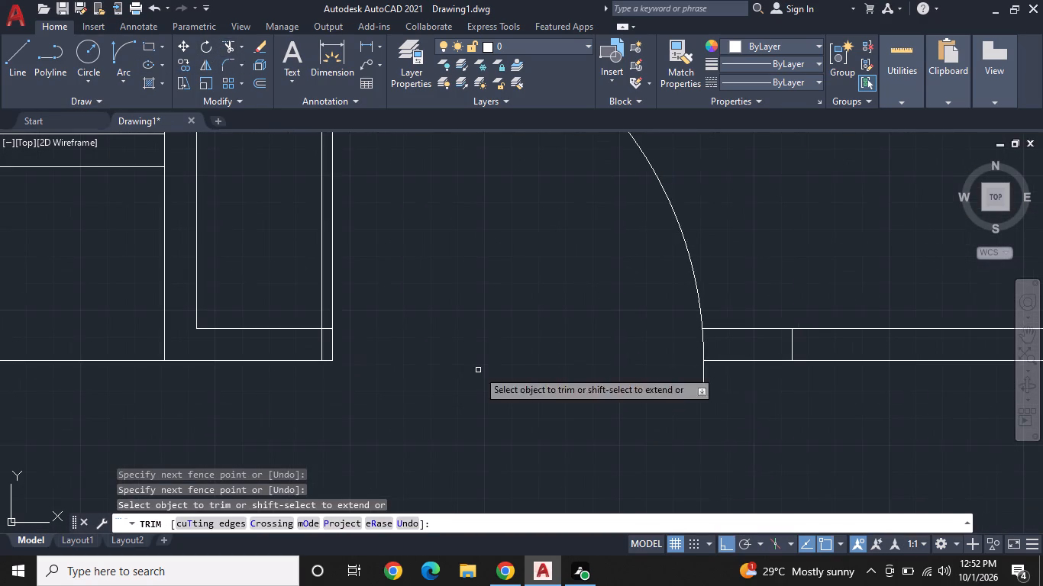
pyautogui.click(706, 378)
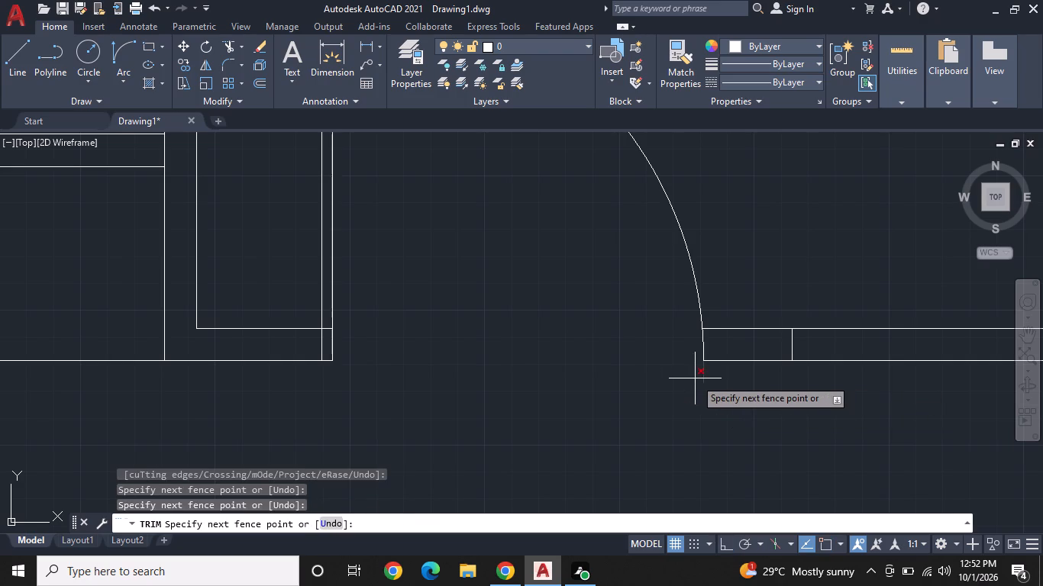
pyautogui.click(694, 378)
pyautogui.press('Escape')
# Trim away the leftover short jamb line in the thin wall just east of the door opening.
pyautogui.scroll(-1, 618, 375)
pyautogui.moveTo(681, 378); pyautogui.dragTo(520, 378, button='middle')
pyautogui.scroll(1, 547, 365)
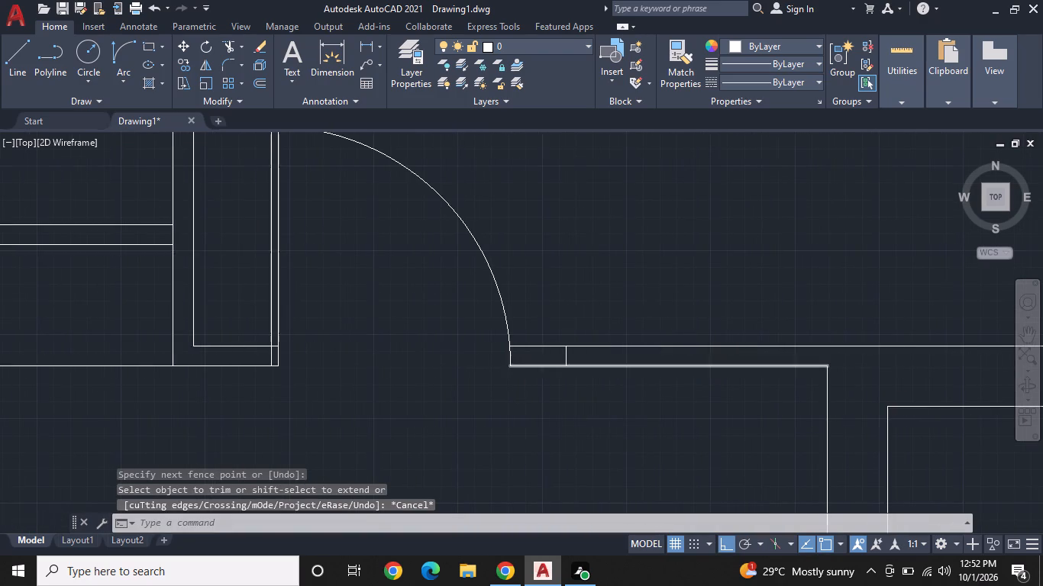
pyautogui.press('space')
pyautogui.click(575, 359)
pyautogui.scroll(-2, 584, 353)
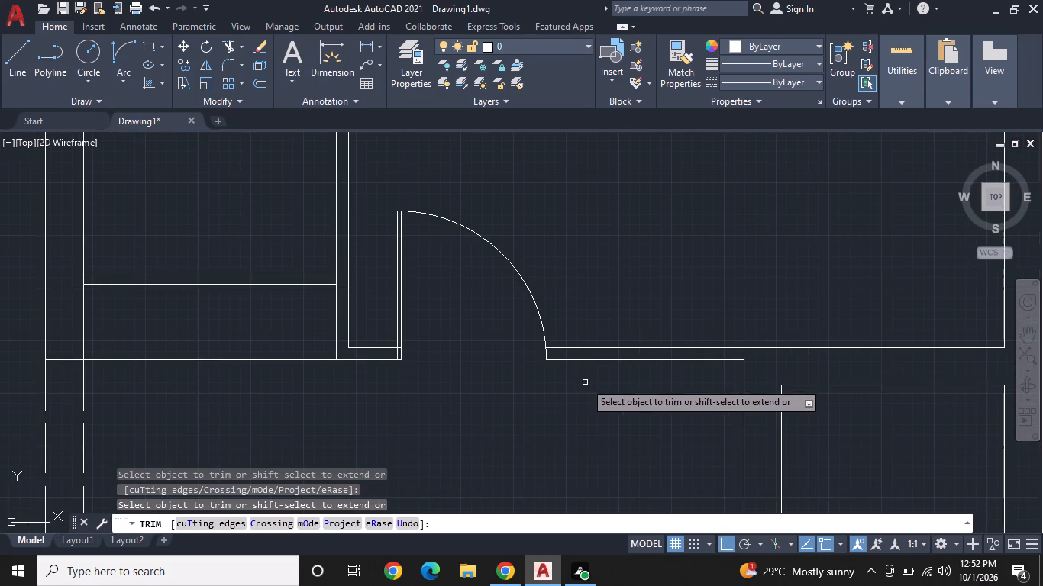
pyautogui.moveTo(586, 384); pyautogui.dragTo(480, 309, button='middle')
pyautogui.press('Escape')
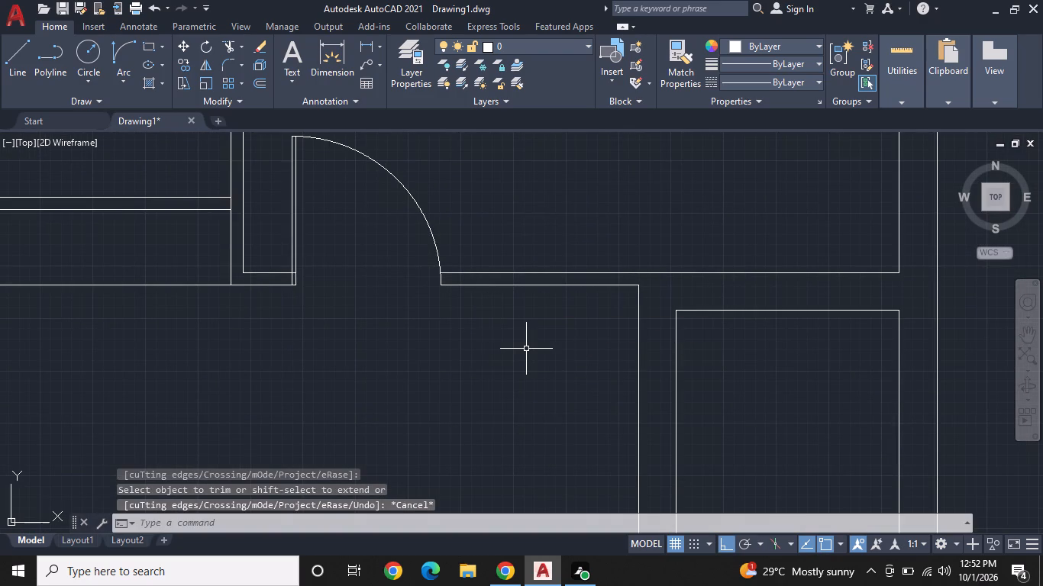
# Examine the layout of the northern rooms and their doors, particularly the narrow middle room.
pyautogui.moveTo(526, 351); pyautogui.dragTo(413, 338, button='middle')
pyautogui.scroll(-2, 413, 338)
pyautogui.moveTo(404, 344); pyautogui.dragTo(560, 264, button='middle')
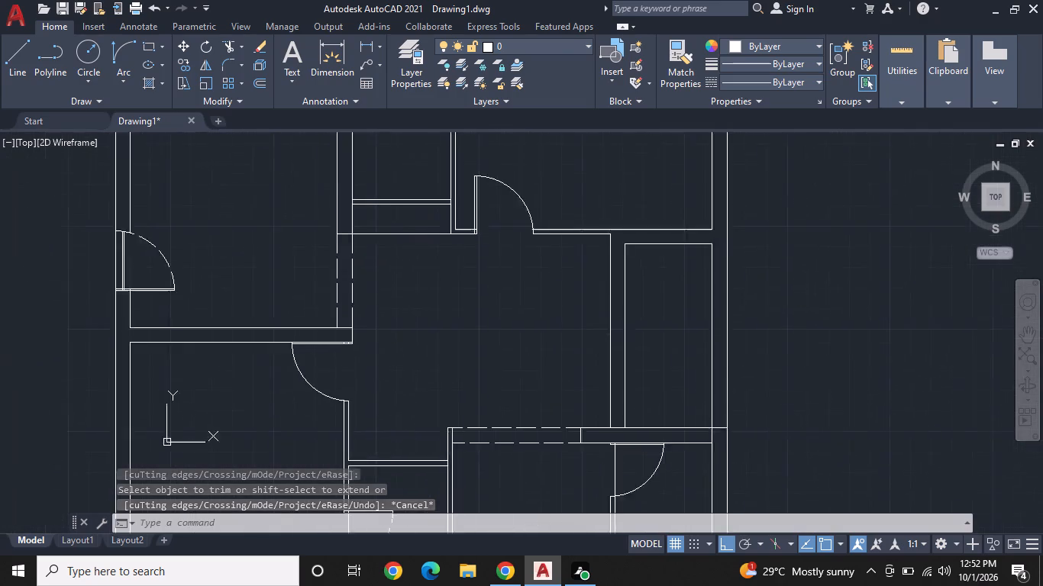
pyautogui.scroll(-1, 573, 269)
pyautogui.moveTo(441, 304); pyautogui.dragTo(502, 391, button='middle')
pyautogui.moveTo(512, 272); pyautogui.dragTo(507, 297, button='middle')
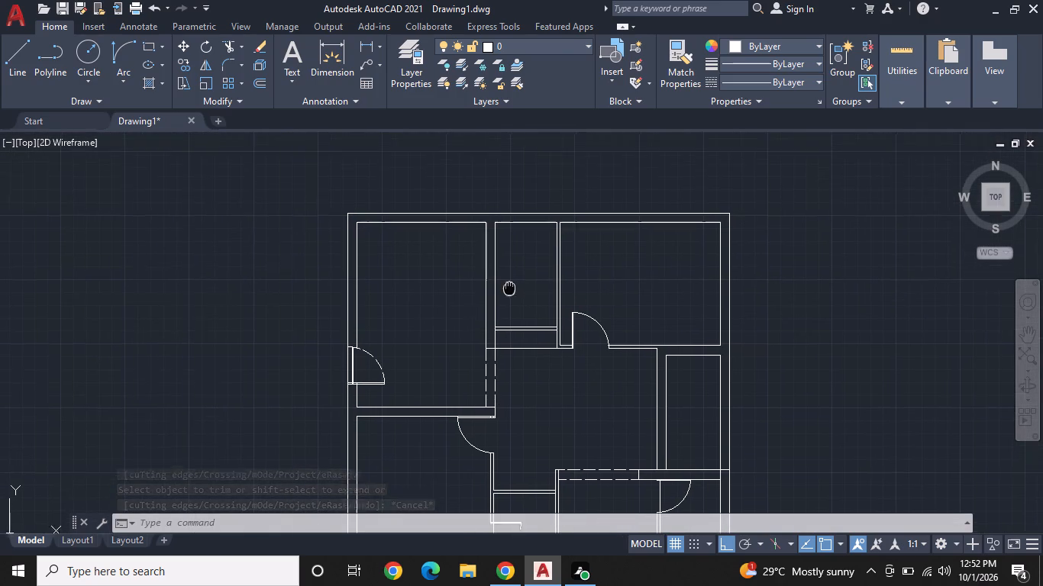
pyautogui.moveTo(507, 297); pyautogui.dragTo(498, 317, button='middle')
pyautogui.moveTo(515, 310); pyautogui.dragTo(469, 372, button='middle')
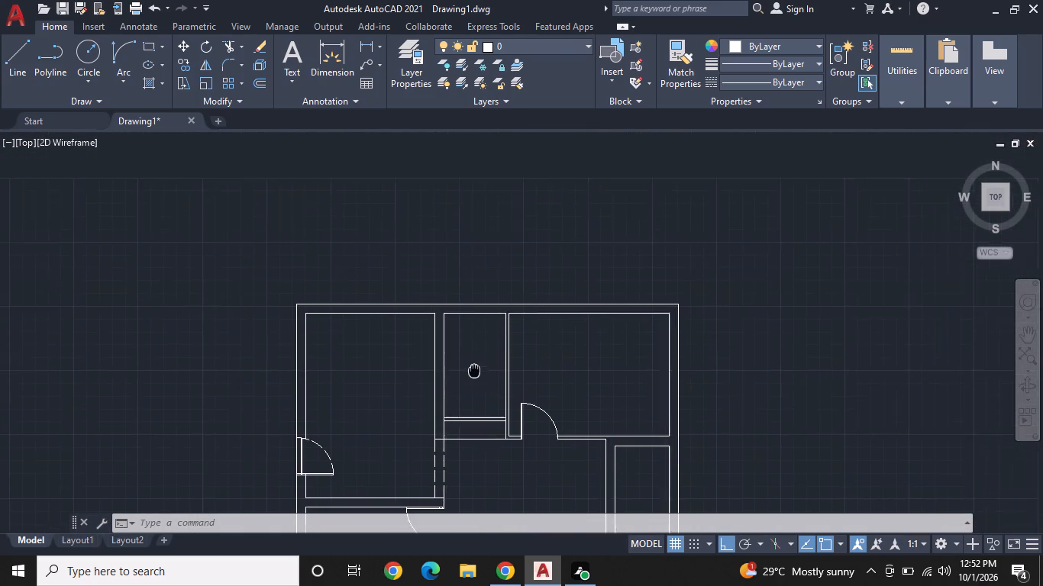
pyautogui.moveTo(469, 372); pyautogui.dragTo(441, 372, button='middle')
pyautogui.scroll(2, 472, 361)
pyautogui.moveTo(494, 362); pyautogui.dragTo(494, 357, button='middle')
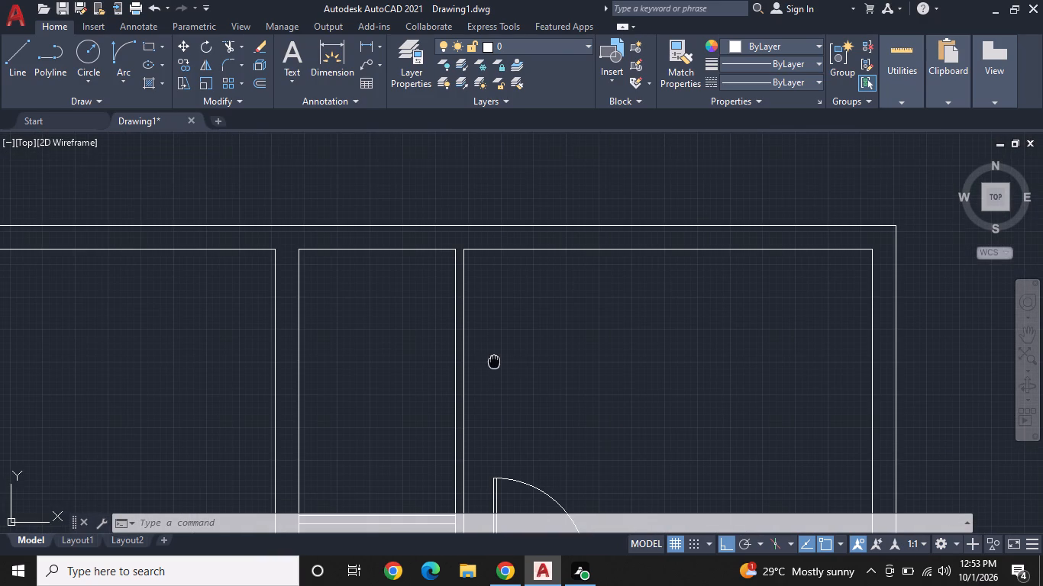
pyautogui.moveTo(494, 357); pyautogui.dragTo(502, 346, button='middle')
pyautogui.scroll(1, 502, 346)
pyautogui.scroll(-2, 493, 356)
pyautogui.moveTo(492, 350); pyautogui.dragTo(502, 315, button='middle')
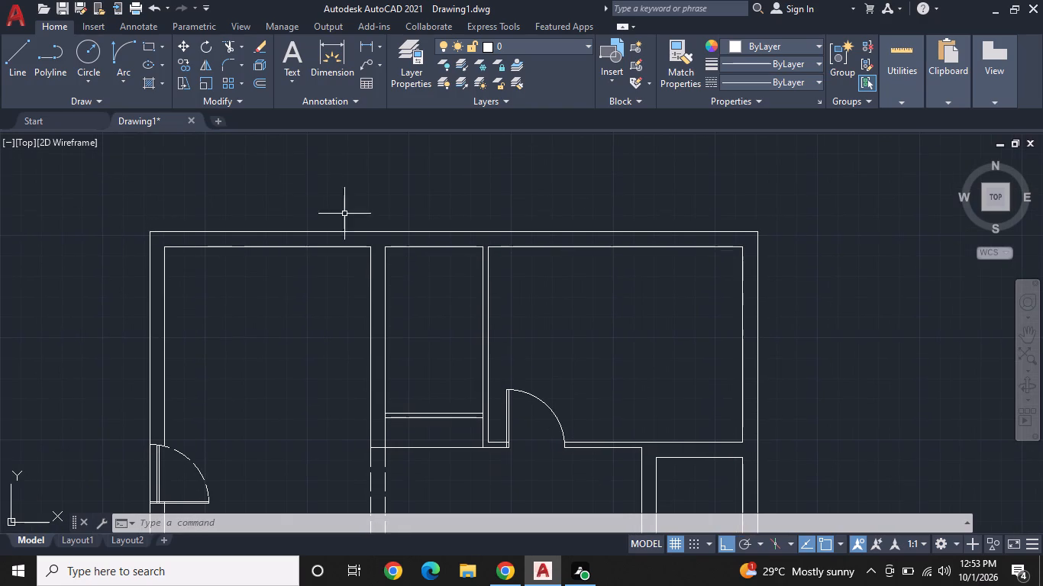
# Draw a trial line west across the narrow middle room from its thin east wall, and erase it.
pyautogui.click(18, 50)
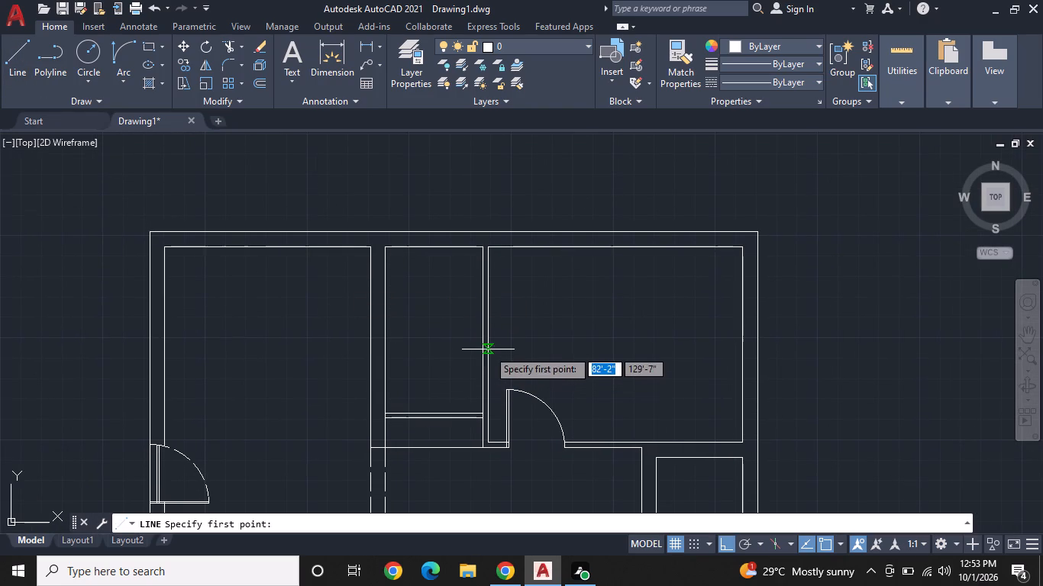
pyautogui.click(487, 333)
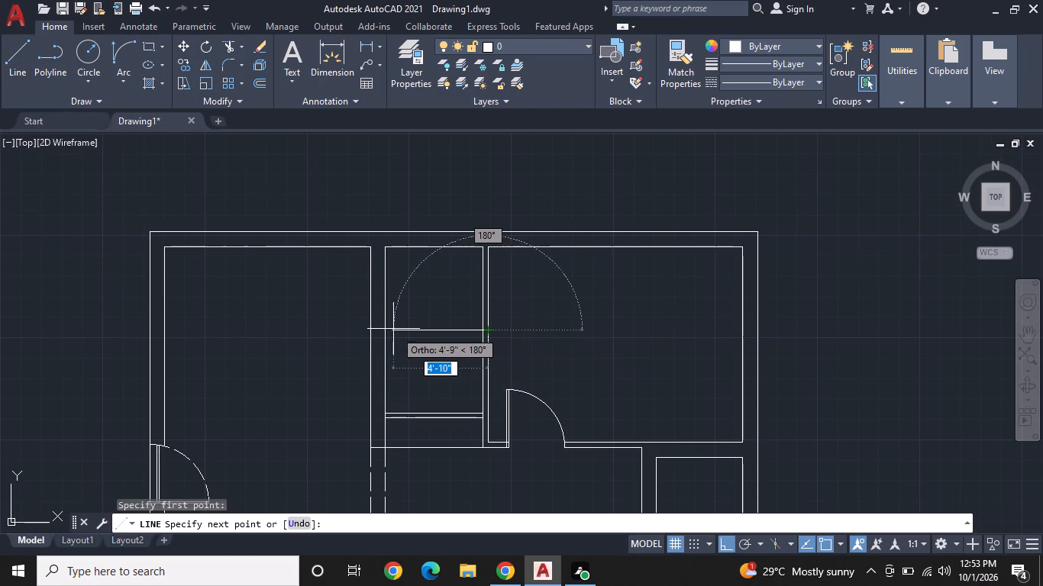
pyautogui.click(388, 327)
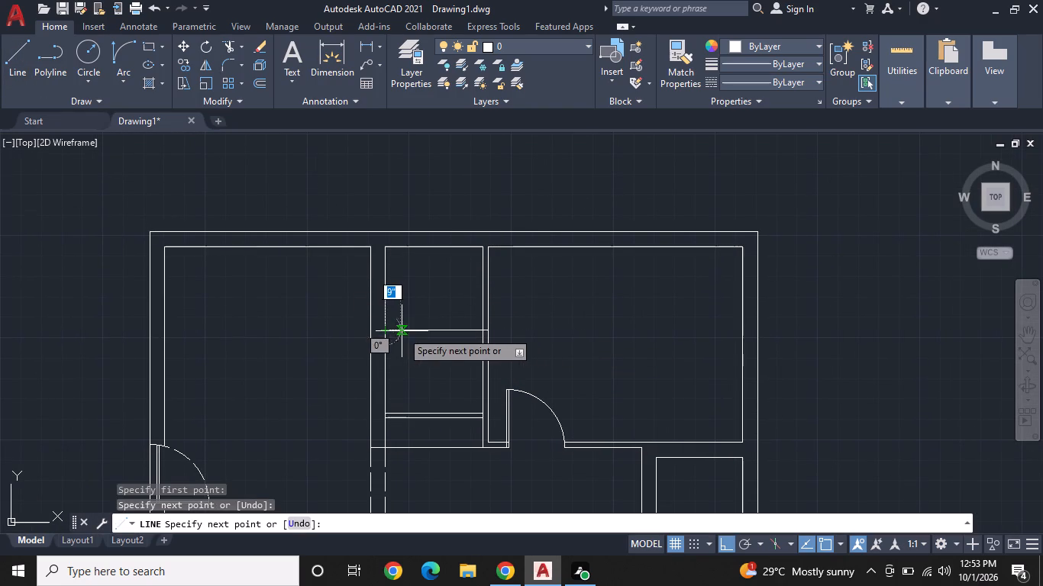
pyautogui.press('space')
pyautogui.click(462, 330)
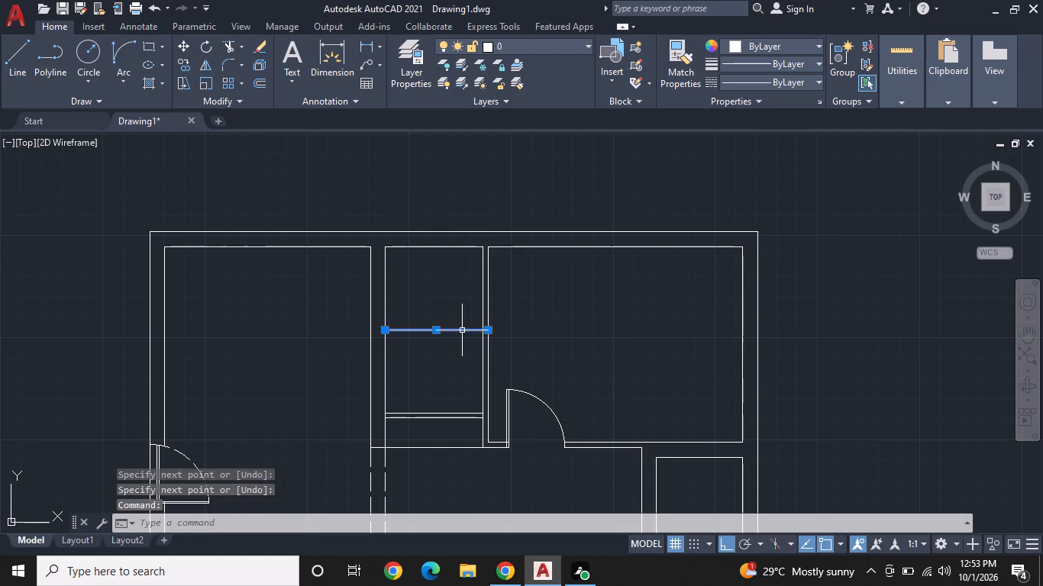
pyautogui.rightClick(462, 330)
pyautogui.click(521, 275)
# Draw a horizontal 5'-3" line west from the midpoint of the thin wall's east face to the narrow middle room's west wall.
pyautogui.scroll(2, 518, 326)
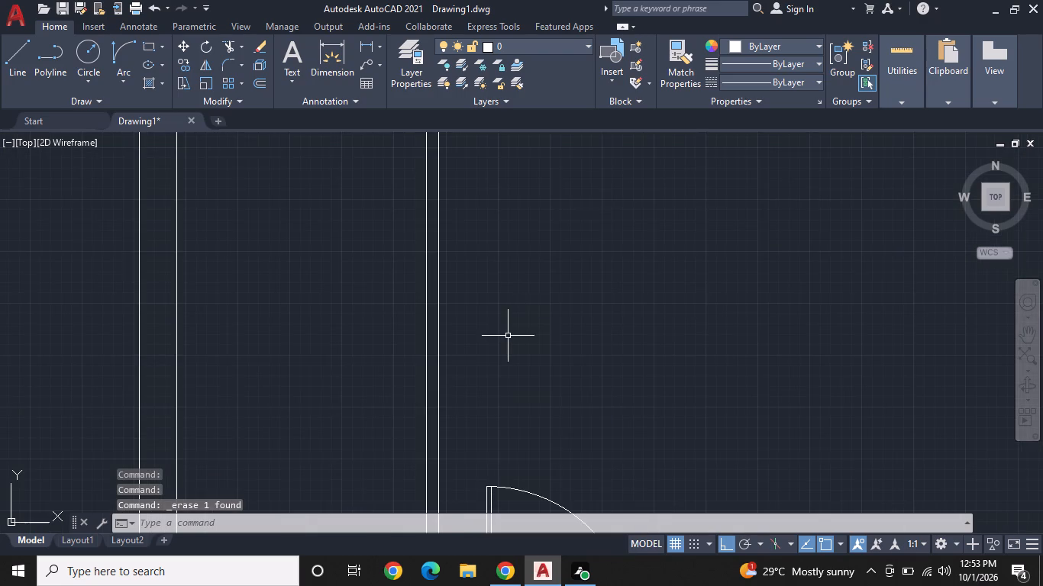
pyautogui.middleClick(507, 322)
pyautogui.scroll(-1, 509, 317)
pyautogui.click(5, 63)
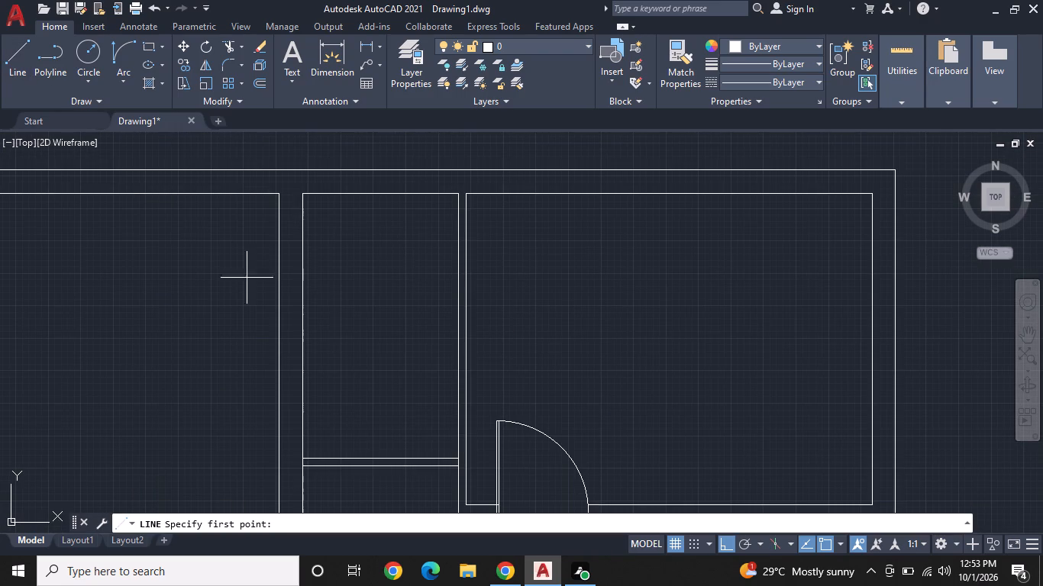
pyautogui.click(467, 349)
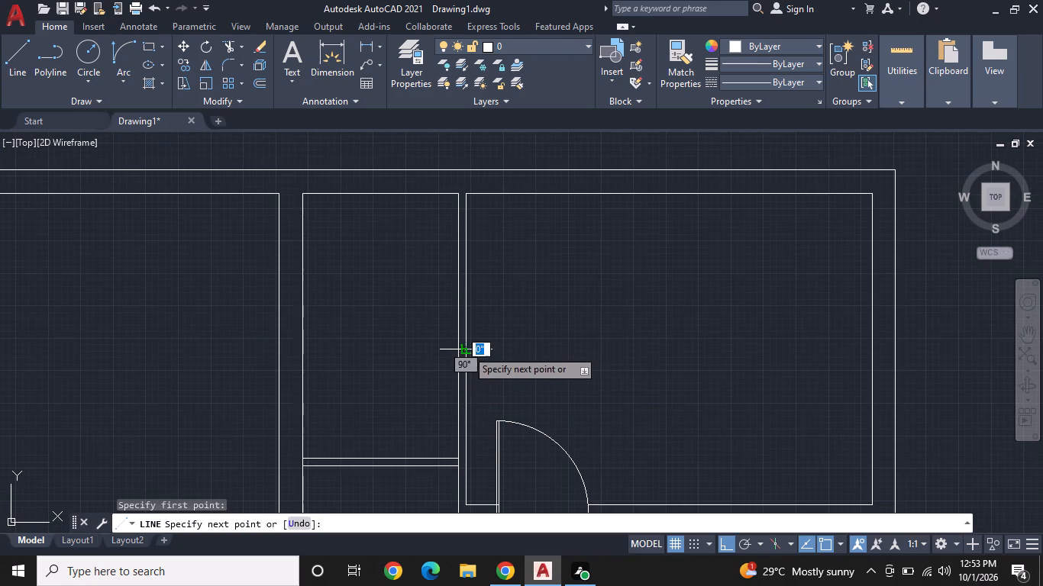
pyautogui.click(305, 353)
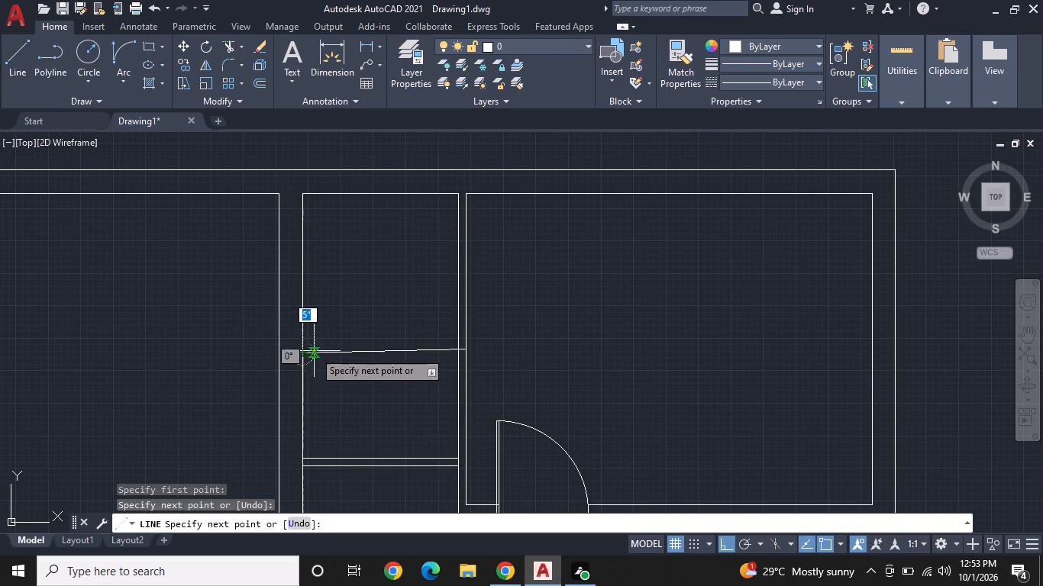
pyautogui.hotkey('ctrl', 'z')
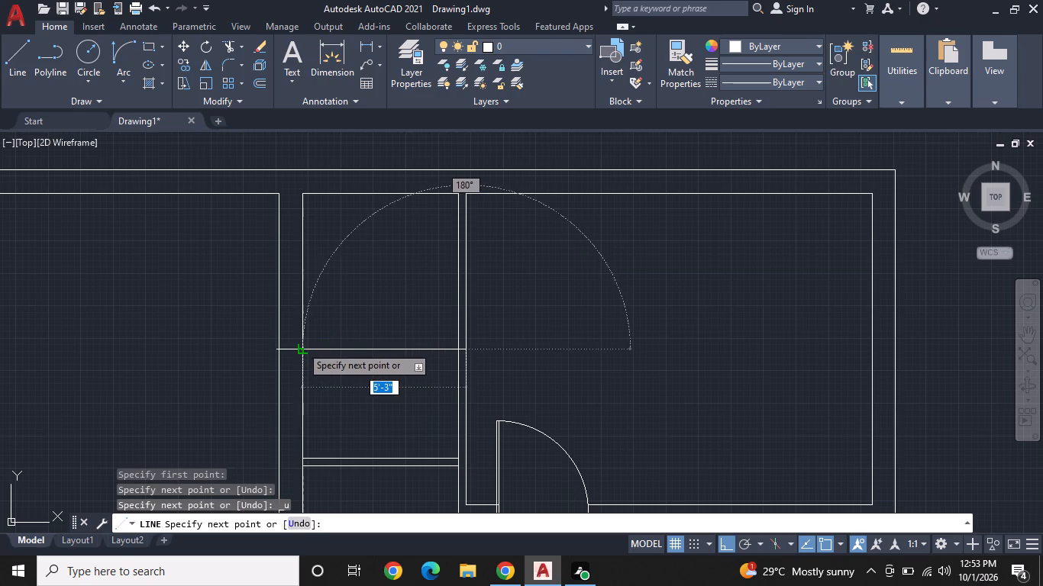
pyautogui.click(300, 346)
pyautogui.press('space')
# Draw a door leaf line along the cross line, from its east end west to its midpoint.
pyautogui.scroll(1, 466, 347)
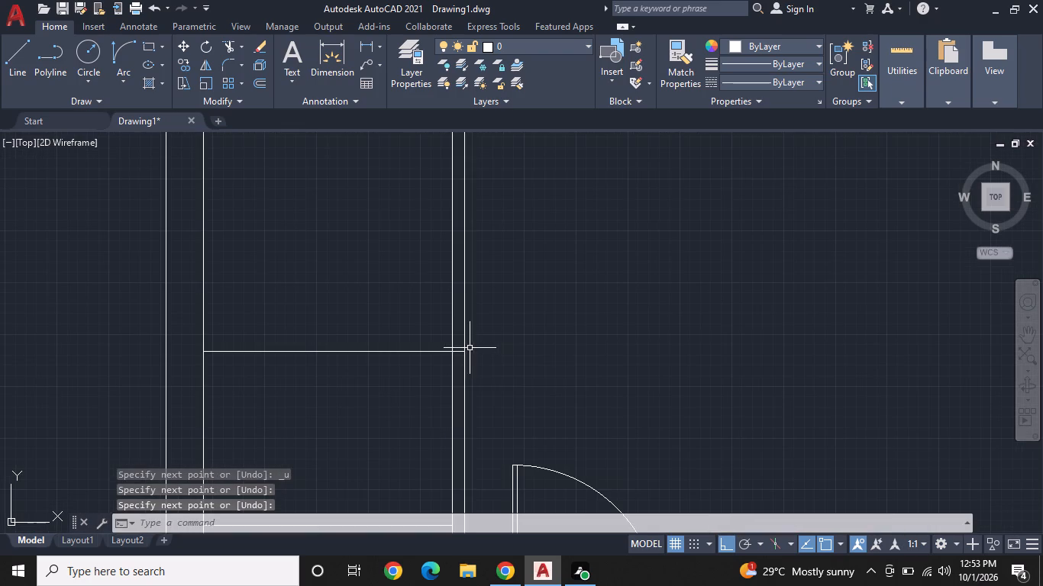
pyautogui.press('space')
pyautogui.click(463, 353)
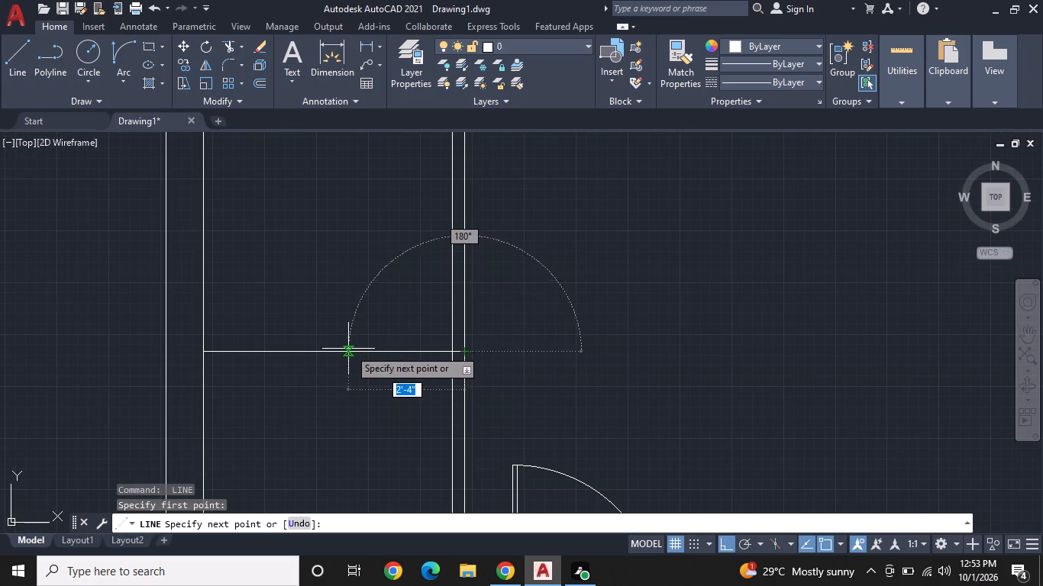
pyautogui.click(339, 349)
pyautogui.press('space')
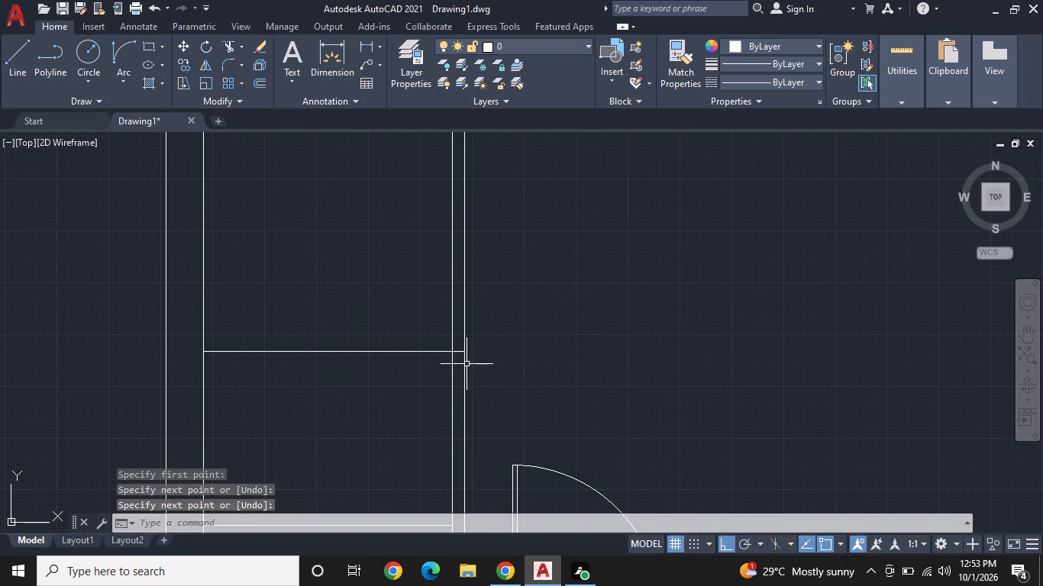
# Draw a line about 2'-6" north along the thin wall's east face from the leaf's east end.
pyautogui.press('space')
pyautogui.click(461, 349)
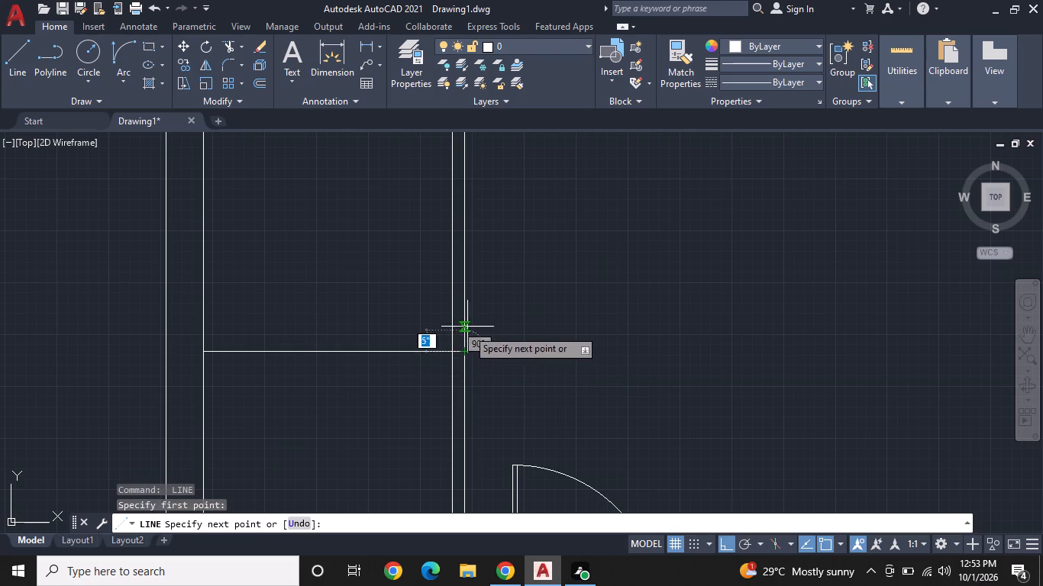
pyautogui.click(460, 229)
pyautogui.click(472, 228)
pyautogui.press('space')
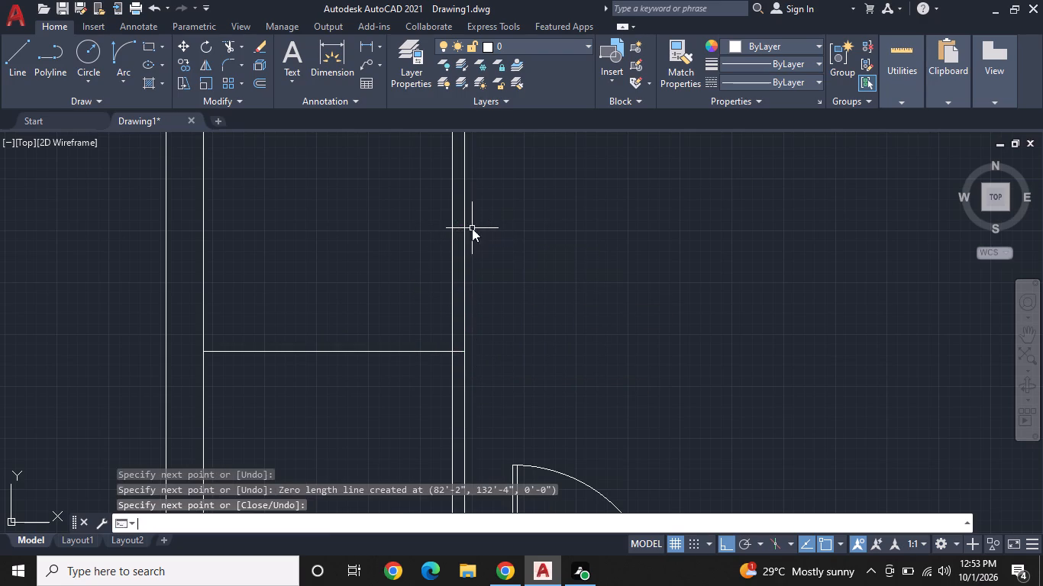
pyautogui.moveTo(492, 266); pyautogui.dragTo(497, 281, button='middle')
pyautogui.click(469, 250)
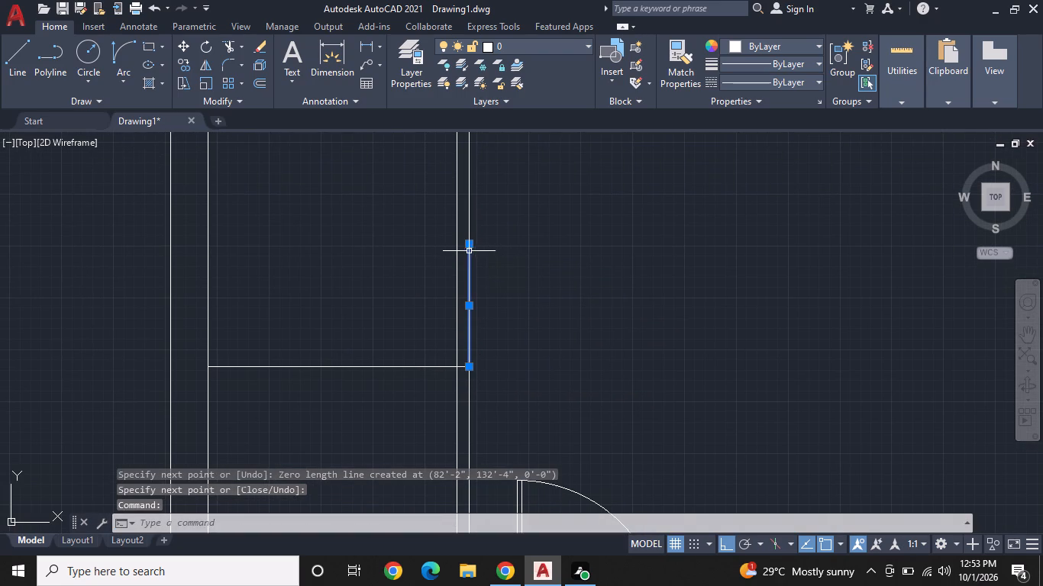
# Draw a door swing arc from the leaf's west end to the north end of the wall-face line, curving northwest.
pyautogui.click(128, 52)
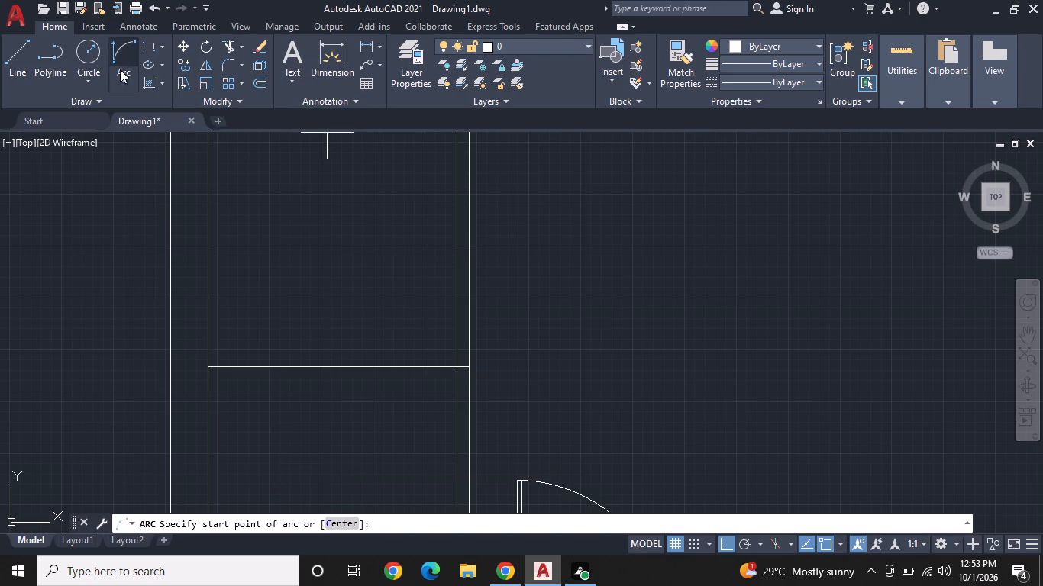
pyautogui.click(337, 366)
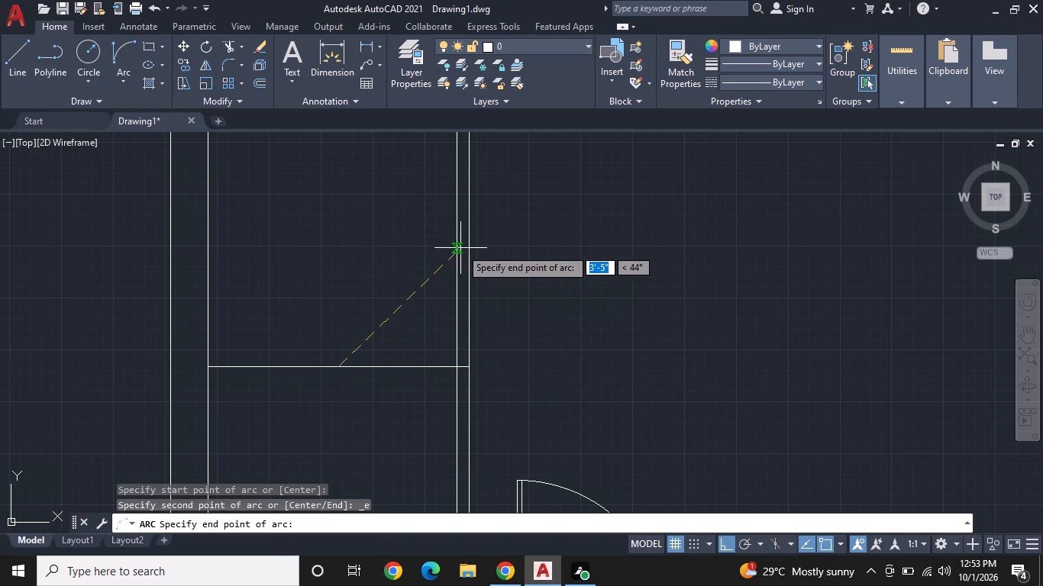
pyautogui.click(467, 245)
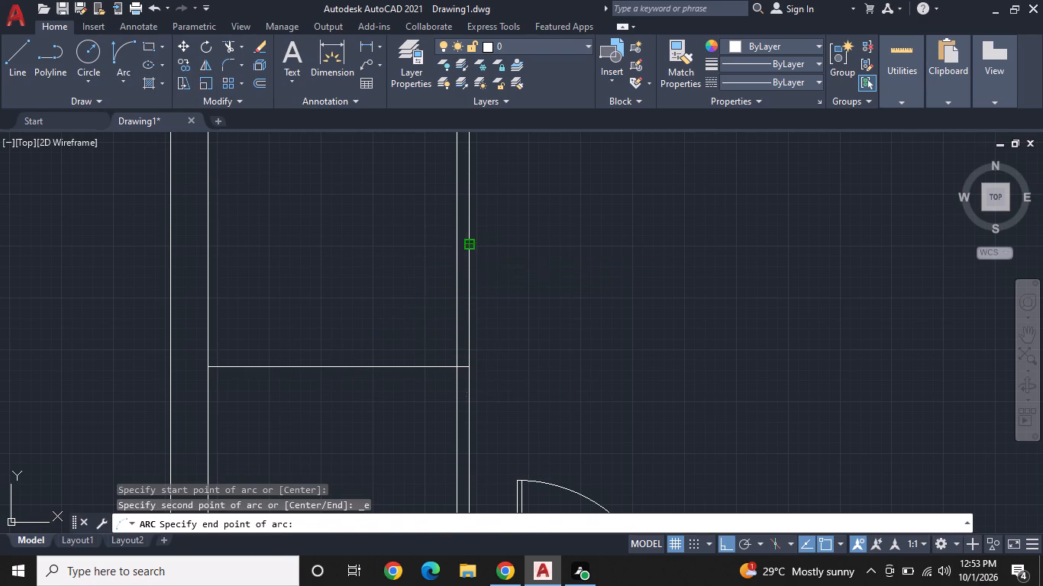
pyautogui.click(273, 184)
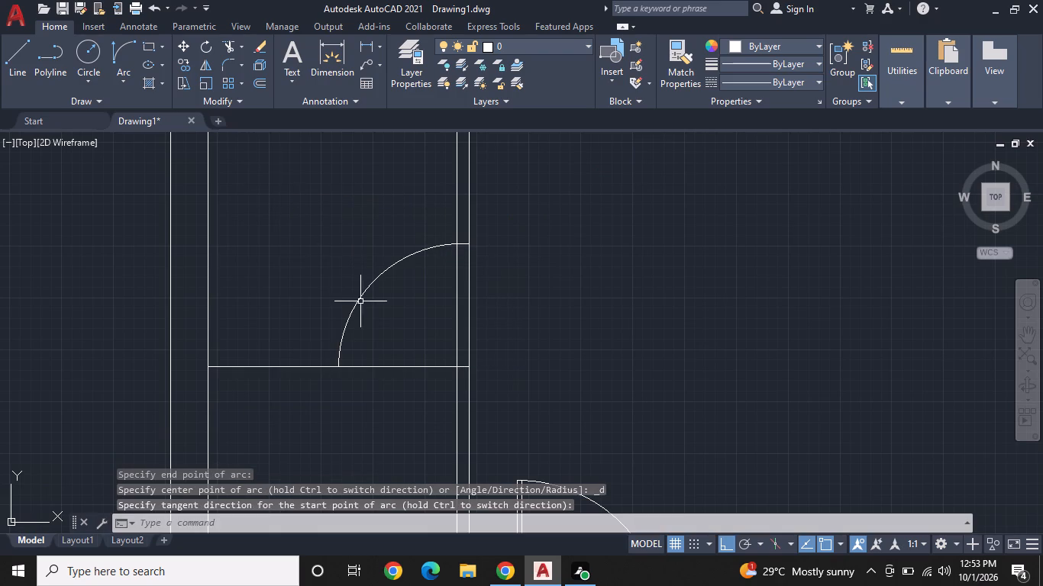
# Offset the narrow middle room's door leaf line 1" to the north.
pyautogui.click(262, 85)
pyautogui.press('space')
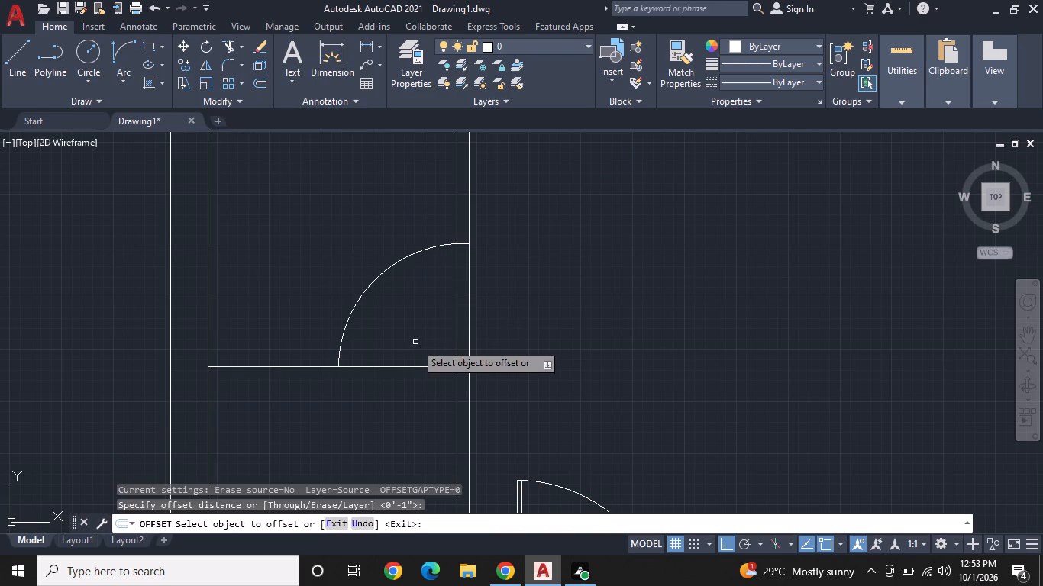
pyautogui.click(416, 369)
pyautogui.click(418, 338)
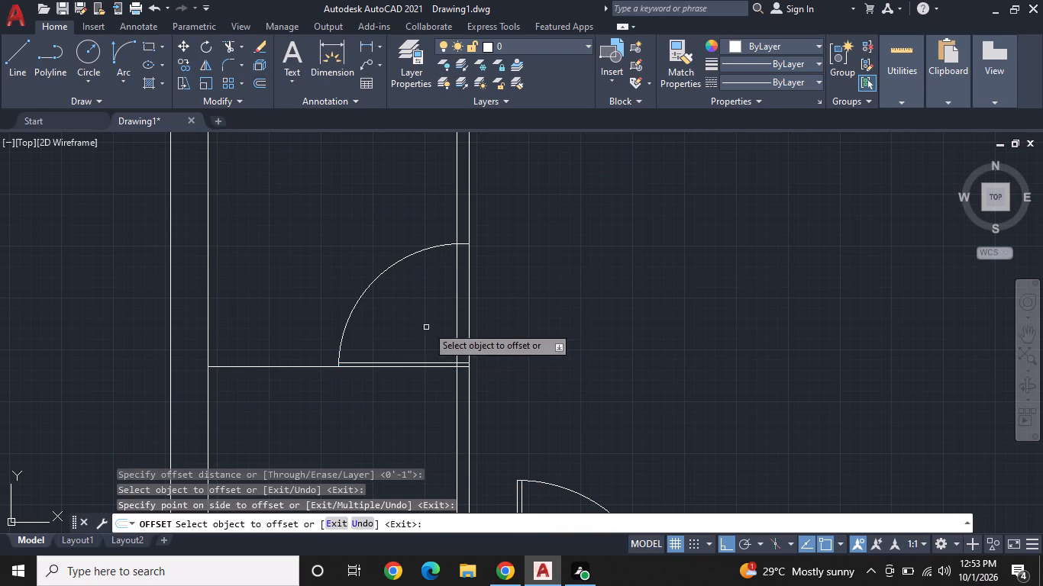
pyautogui.moveTo(421, 314); pyautogui.dragTo(386, 308, button='middle')
pyautogui.press('Escape')
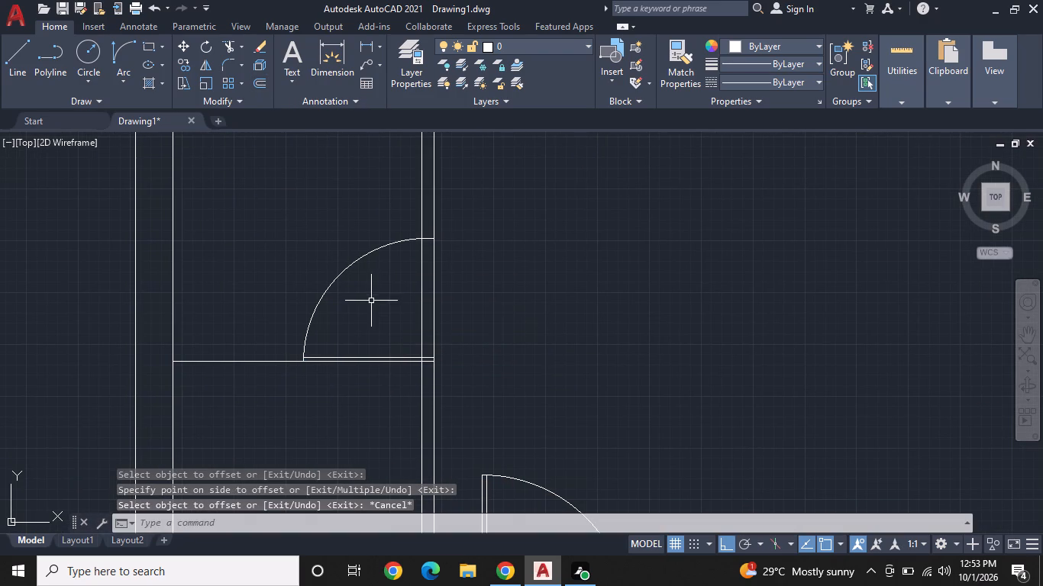
# Trim the thin wall's east face line across the narrow middle room's door opening.
pyautogui.click(228, 45)
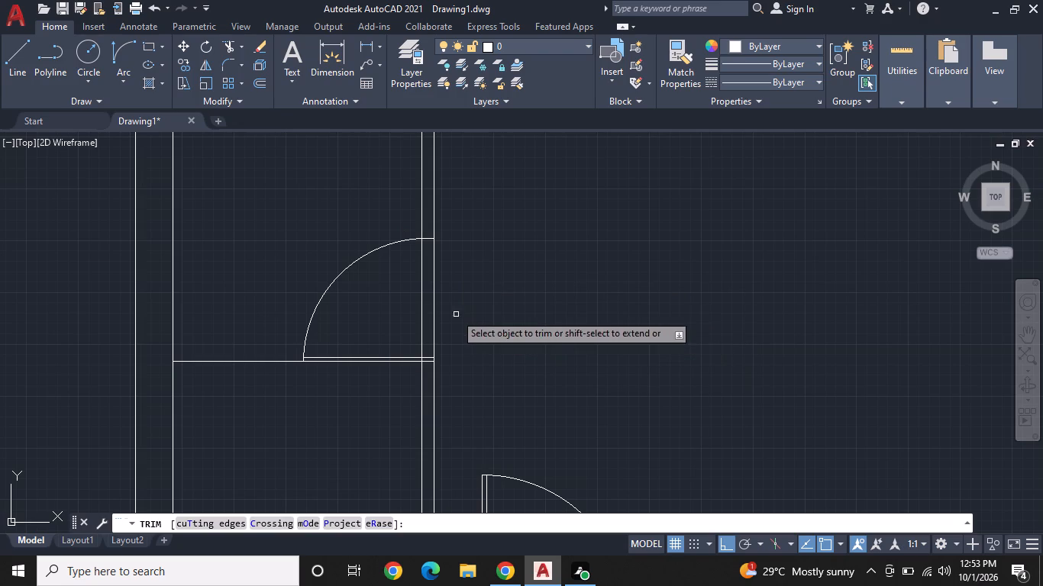
pyautogui.click(428, 297)
pyautogui.click(435, 301)
pyautogui.click(445, 304)
pyautogui.press('Escape')
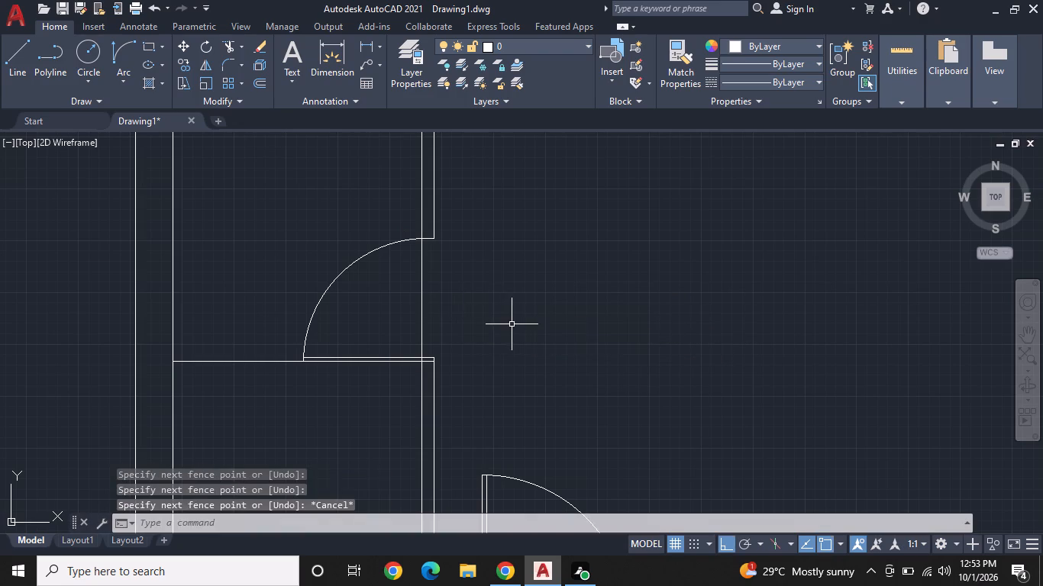
# Examine the walls, dashed openings and doors across the whole adjoining-rooms plan.
pyautogui.scroll(-2, 512, 326)
pyautogui.moveTo(525, 331); pyautogui.dragTo(467, 262, button='middle')
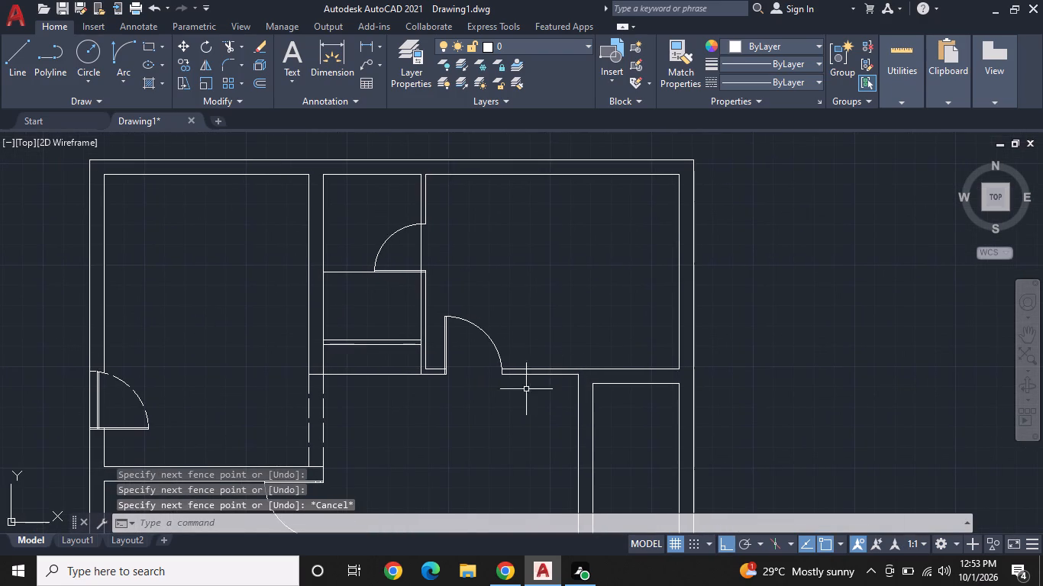
pyautogui.moveTo(460, 423); pyautogui.dragTo(483, 329, button='middle')
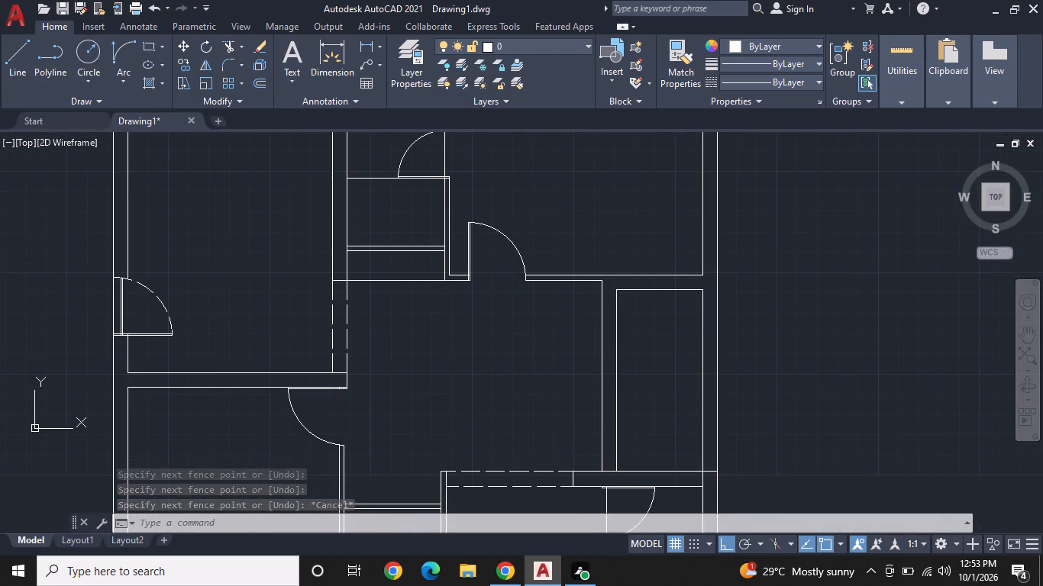
pyautogui.moveTo(463, 392); pyautogui.dragTo(505, 345, button='middle')
pyautogui.moveTo(499, 348); pyautogui.dragTo(505, 259, button='middle')
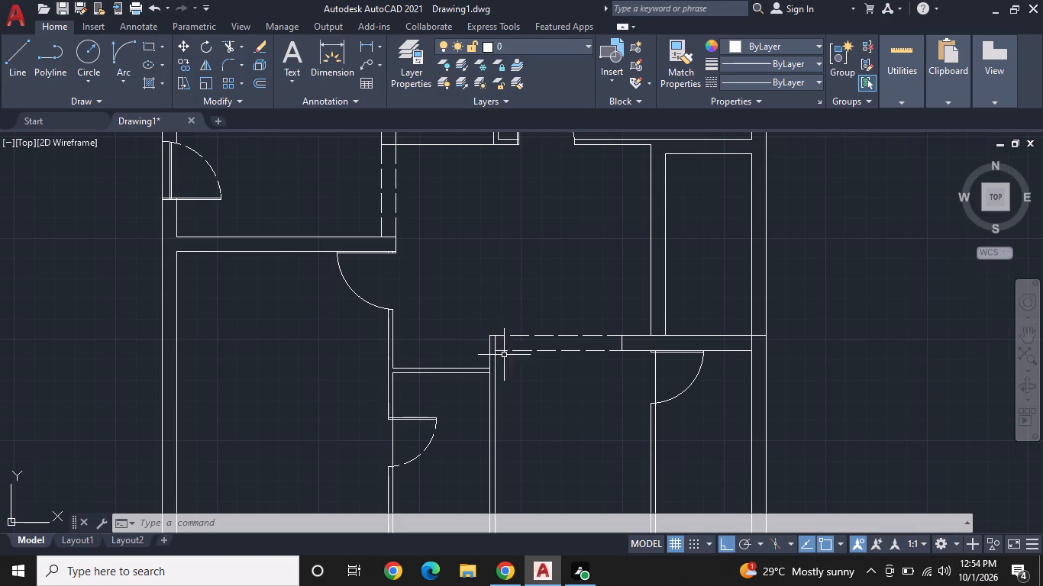
pyautogui.moveTo(506, 337); pyautogui.dragTo(504, 264, button='middle')
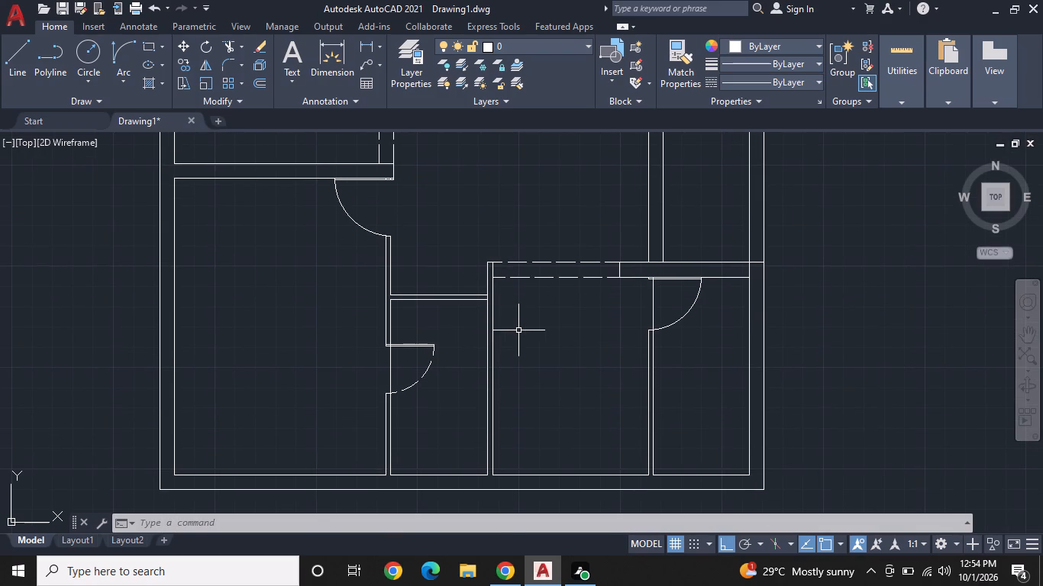
pyautogui.moveTo(527, 328); pyautogui.dragTo(576, 449, button='middle')
pyautogui.moveTo(544, 357); pyautogui.dragTo(633, 369, button='middle')
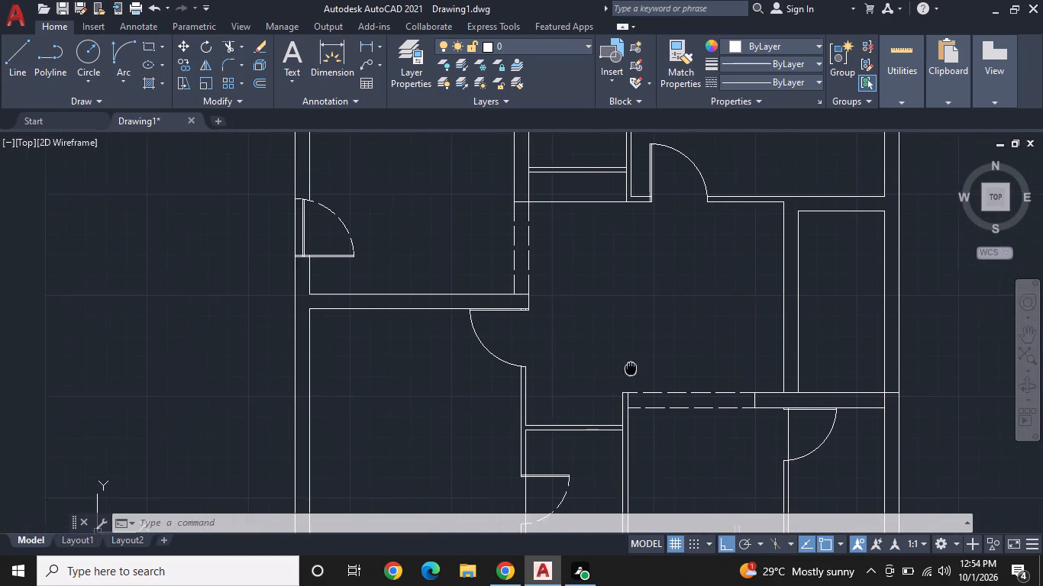
pyautogui.moveTo(633, 369); pyautogui.dragTo(635, 375, button='middle')
pyautogui.moveTo(602, 347); pyautogui.dragTo(490, 425, button='middle')
pyautogui.moveTo(550, 325); pyautogui.dragTo(577, 349, button='middle')
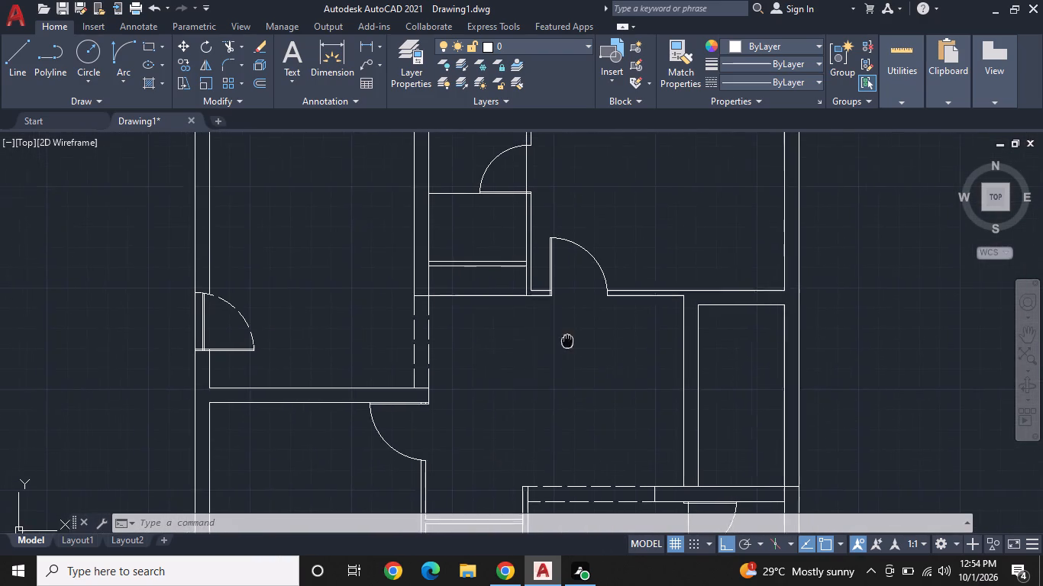
pyautogui.moveTo(577, 349); pyautogui.dragTo(612, 386, button='middle')
pyautogui.moveTo(443, 324); pyautogui.dragTo(573, 361, button='middle')
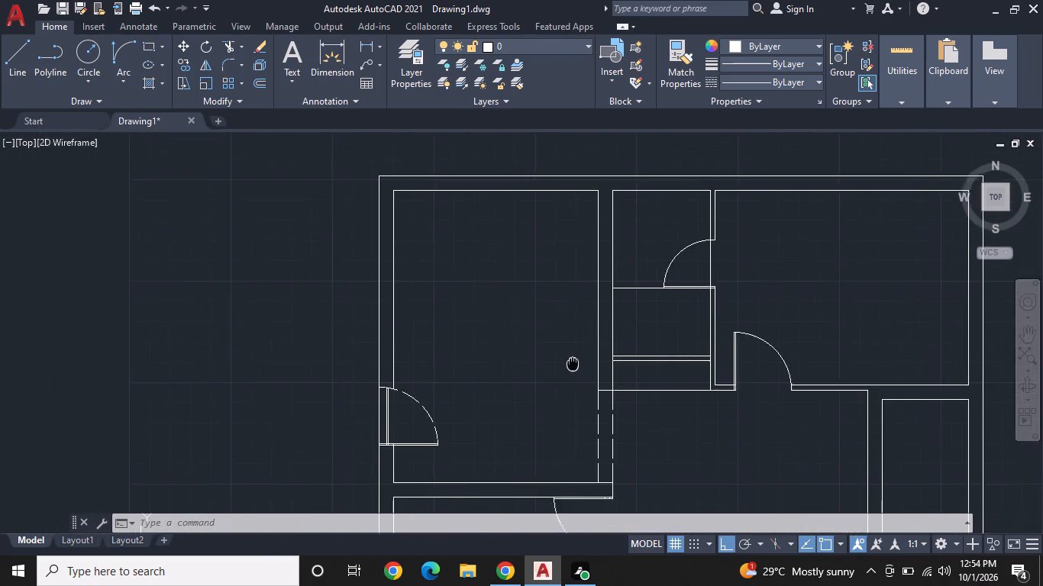
pyautogui.moveTo(573, 361); pyautogui.dragTo(460, 307, button='middle')
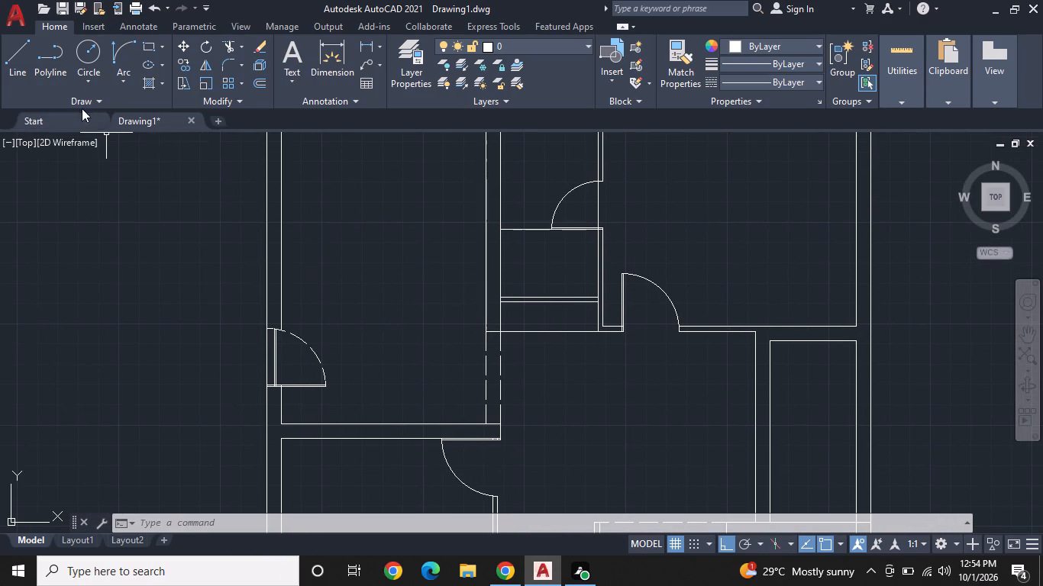
# Insert two Chair - Desk blocks in the western part of the northwest room, one south of the other.
pyautogui.click(89, 25)
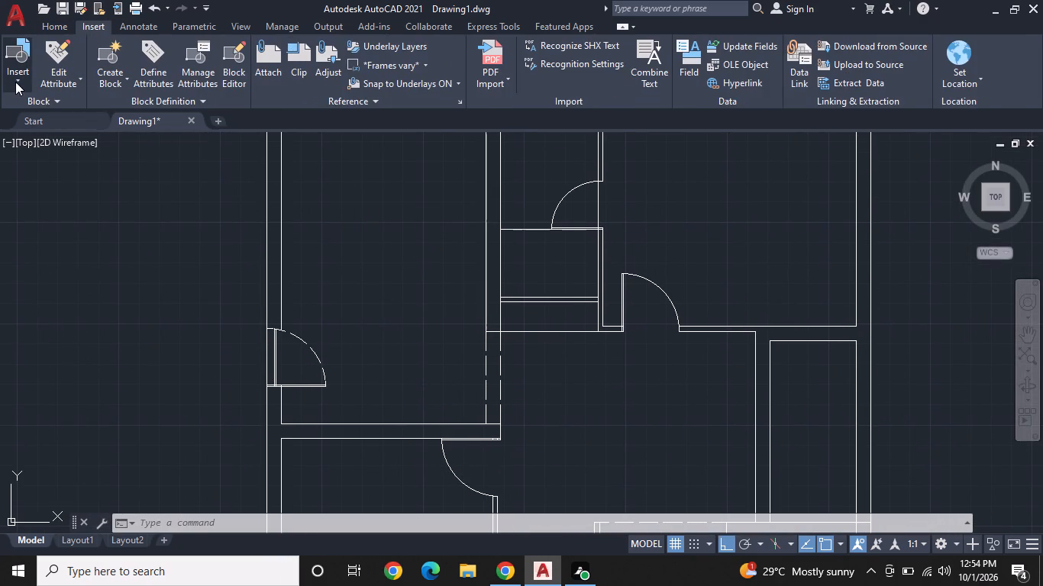
pyautogui.click(15, 82)
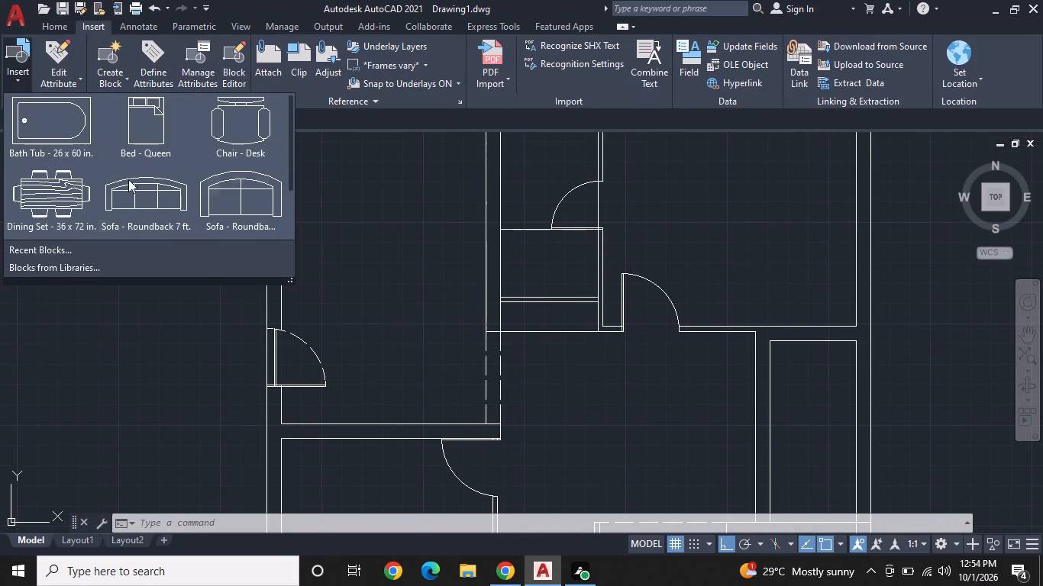
pyautogui.moveTo(469, 202); pyautogui.dragTo(481, 266, button='middle')
pyautogui.moveTo(481, 266); pyautogui.dragTo(480, 285, button='middle')
pyautogui.scroll(-1, 457, 259)
pyautogui.moveTo(456, 238); pyautogui.dragTo(464, 327, button='middle')
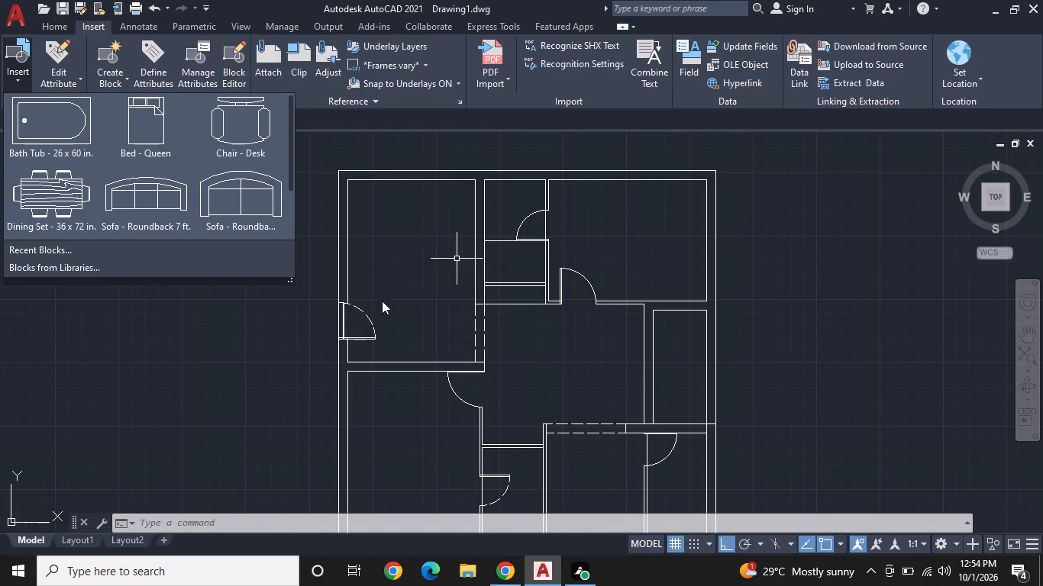
pyautogui.click(218, 301)
pyautogui.moveTo(409, 260); pyautogui.dragTo(467, 288, button='middle')
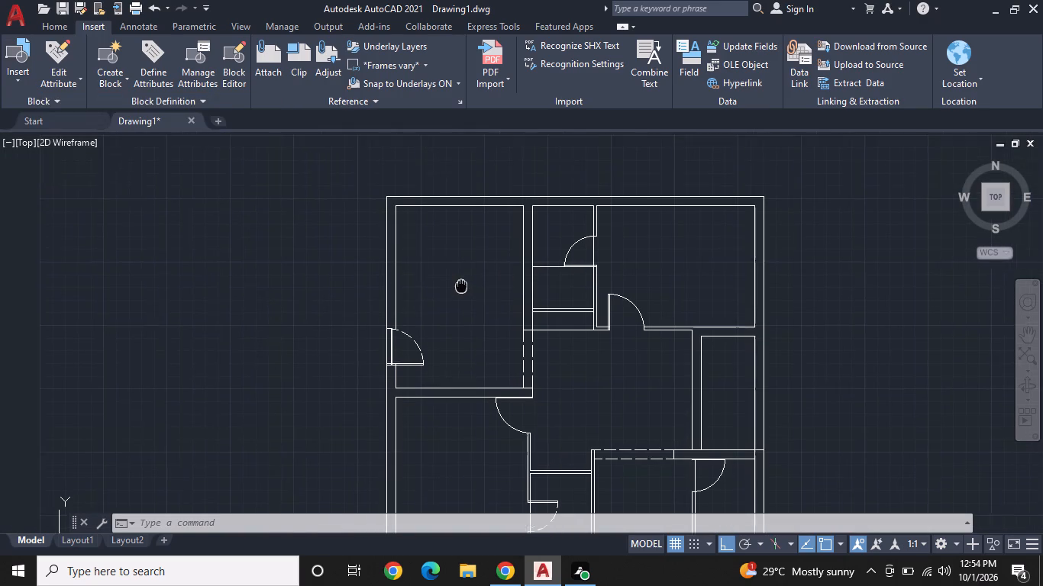
pyautogui.moveTo(467, 288); pyautogui.dragTo(472, 285, button='middle')
pyautogui.scroll(1, 474, 284)
pyautogui.click(11, 72)
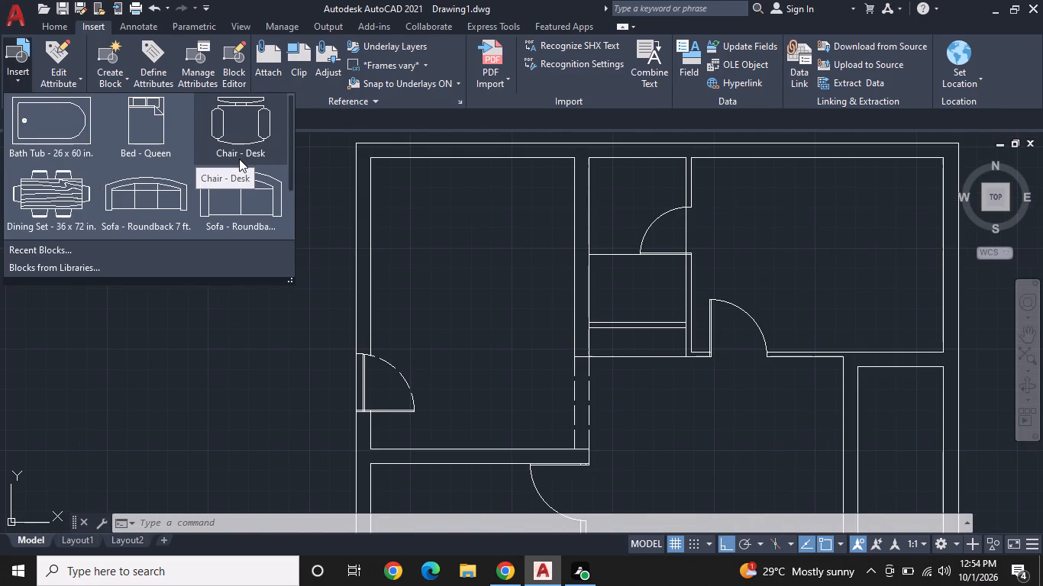
pyautogui.click(244, 137)
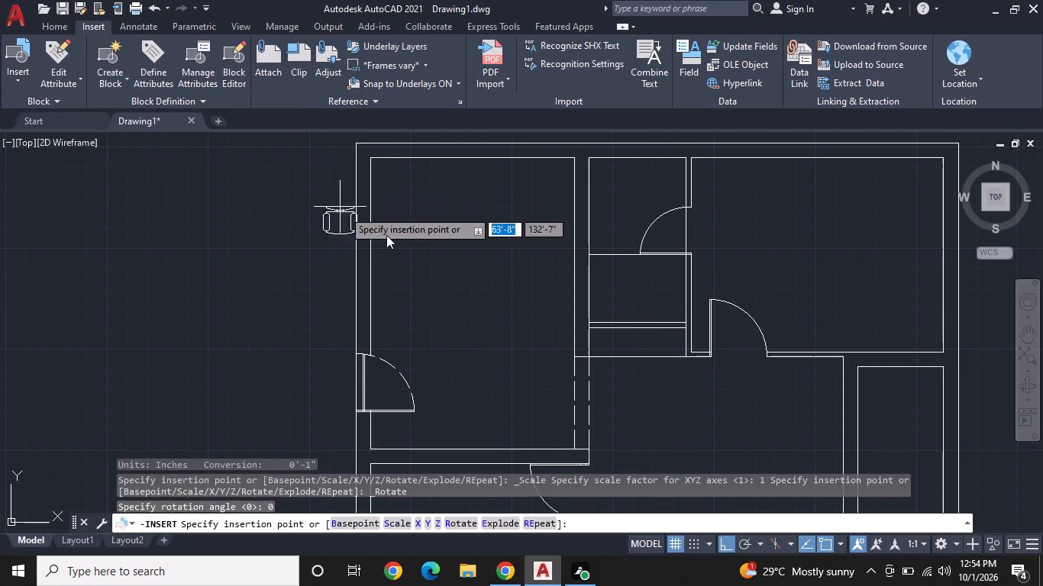
pyautogui.click(421, 251)
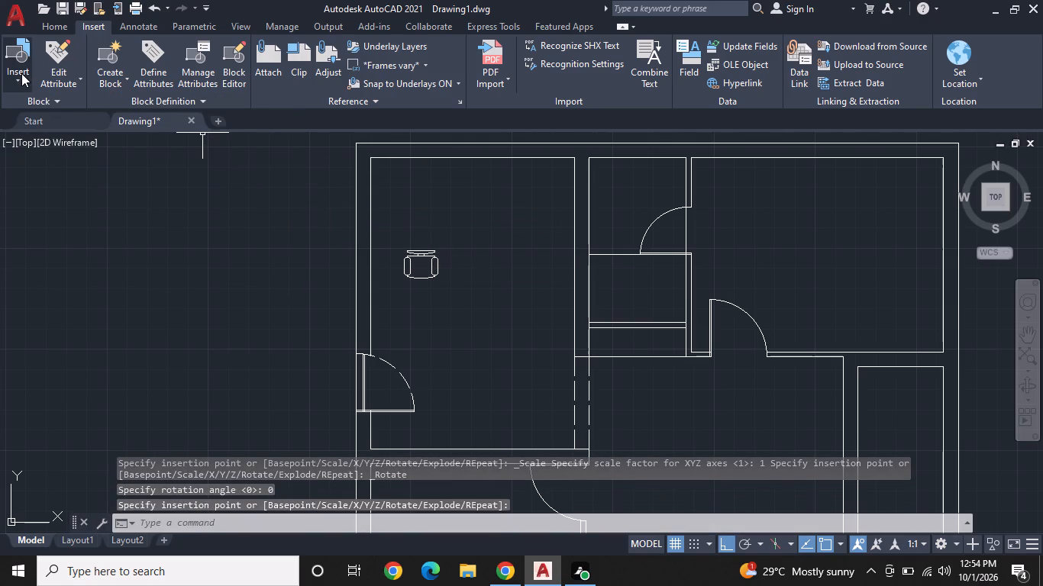
pyautogui.click(21, 73)
pyautogui.click(218, 131)
pyautogui.click(425, 309)
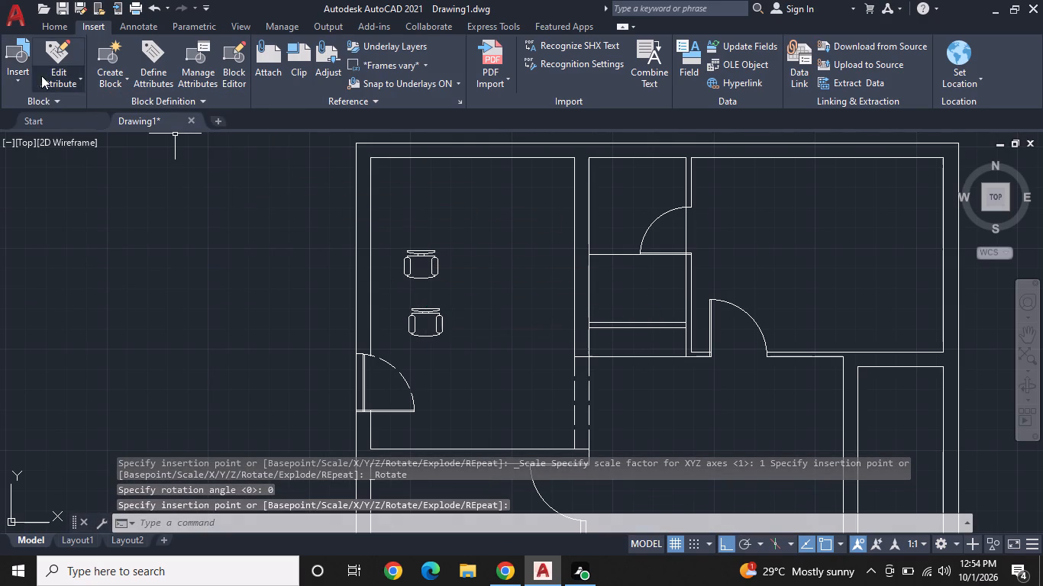
# Insert the Sofa - Roundback 7 ft. block in the southern part of the northwest room, east of the entrance door.
pyautogui.click(16, 80)
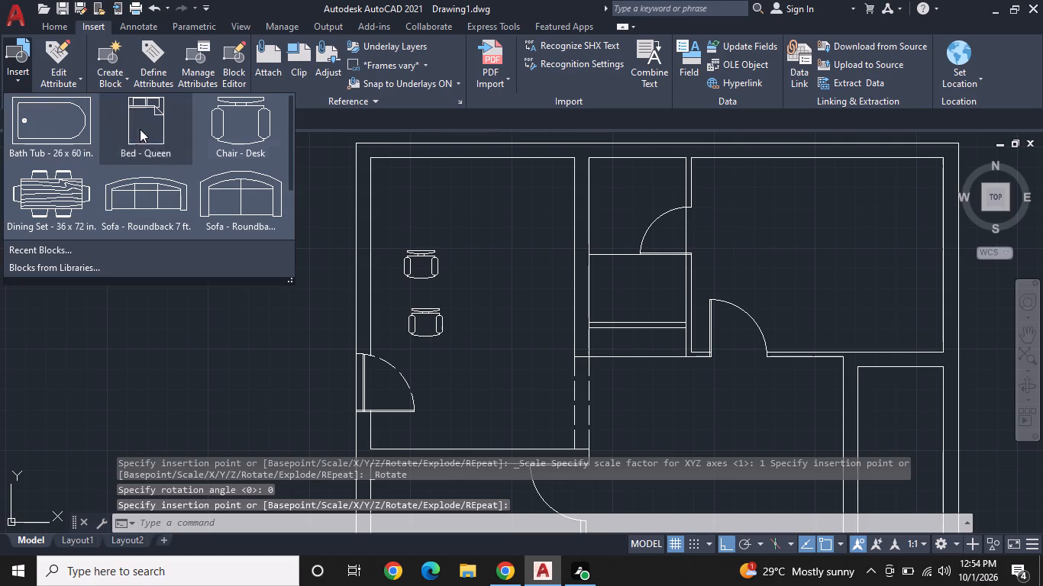
pyautogui.click(141, 182)
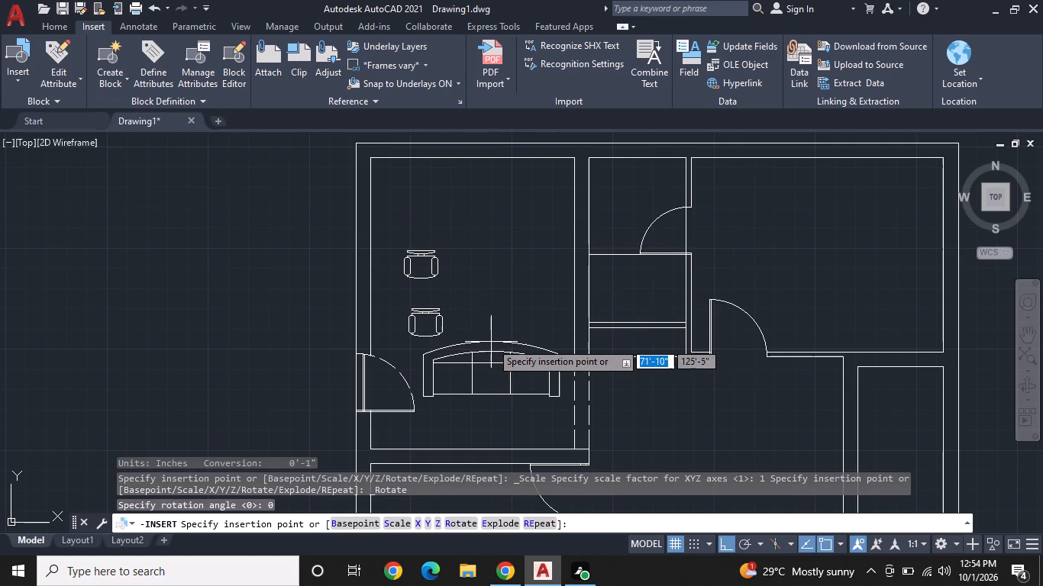
pyautogui.click(491, 343)
# Insert the Sofa - Roundback Loveseat 5 ft. block at the midpoint of the northwest room's north wall.
pyautogui.click(13, 70)
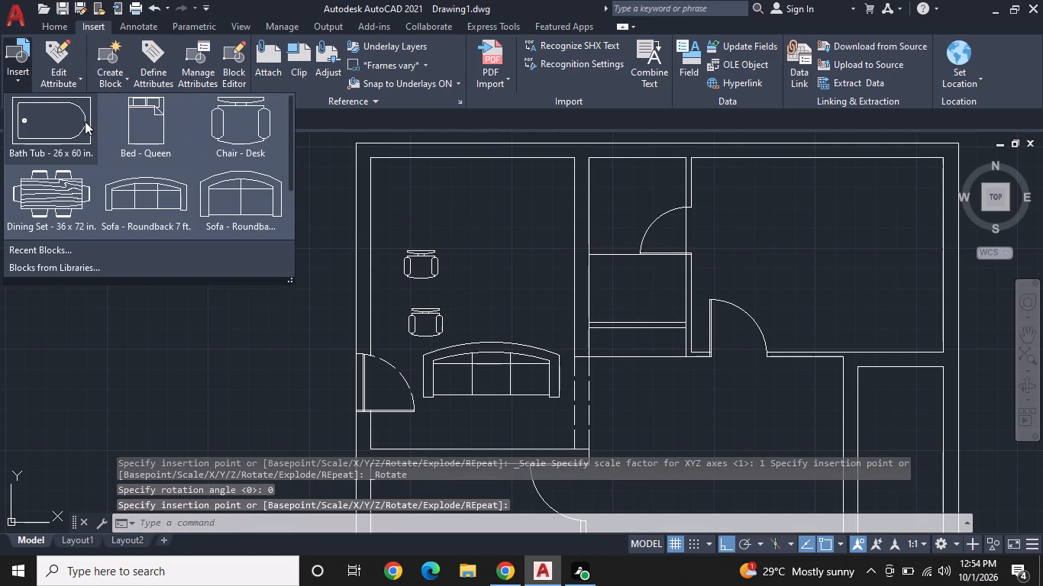
pyautogui.click(250, 201)
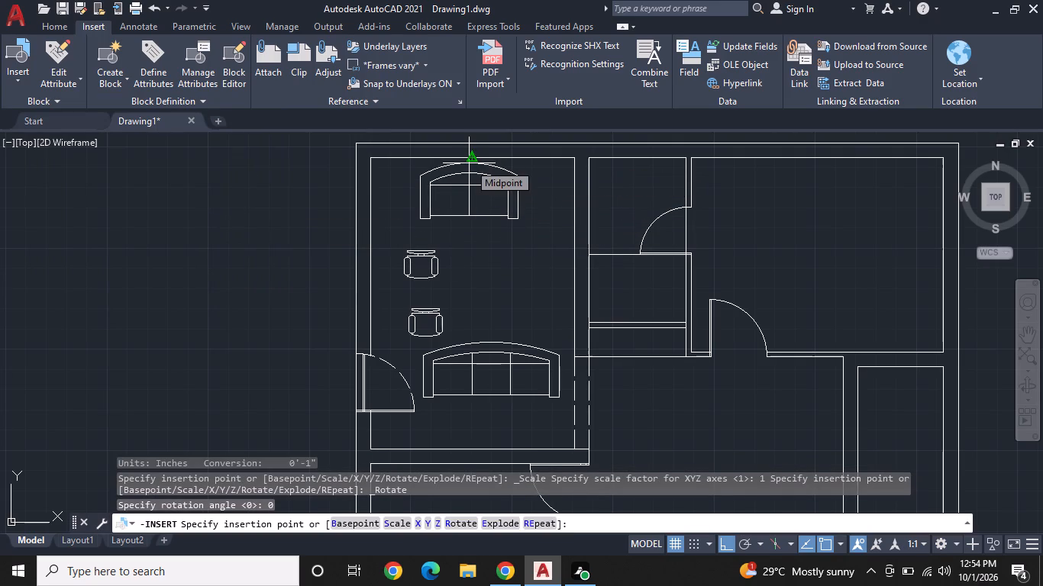
pyautogui.click(469, 163)
# Insert the Bath Tub - 26 x 60 in. block at the north end of the narrow middle room.
pyautogui.click(23, 82)
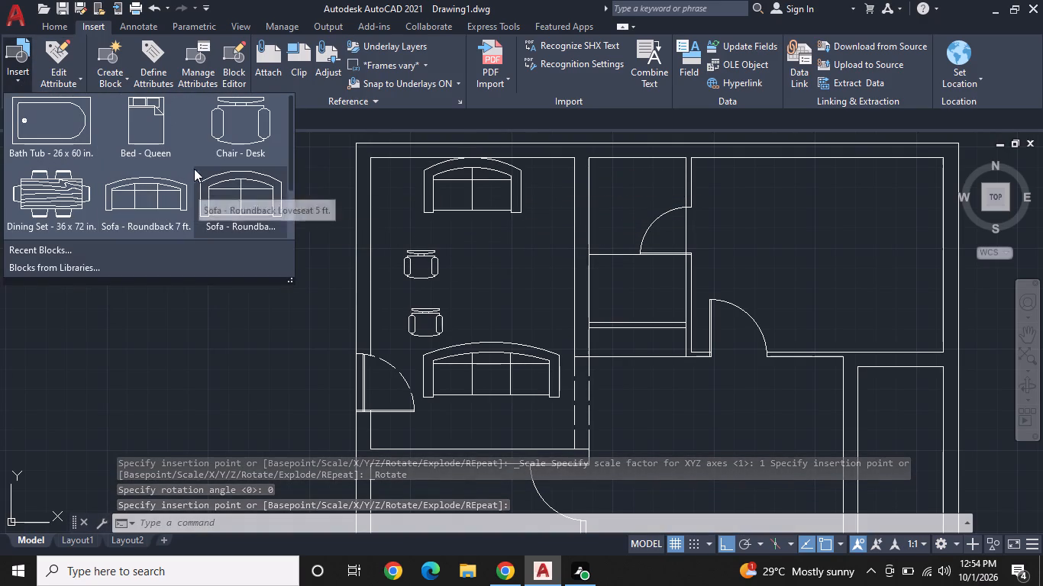
pyautogui.scroll(-2, 153, 153)
pyautogui.scroll(1, 152, 153)
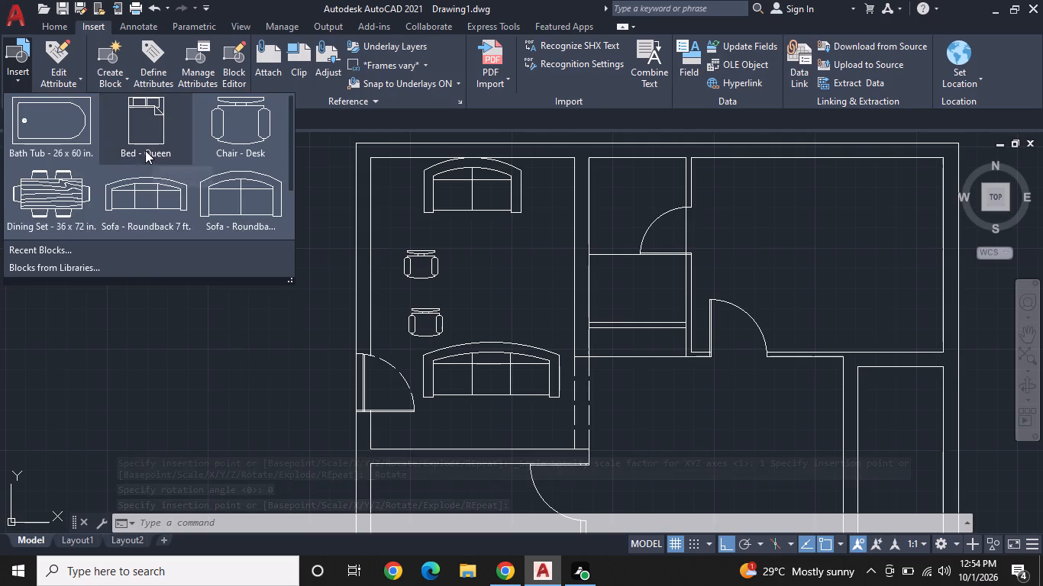
pyautogui.click(68, 128)
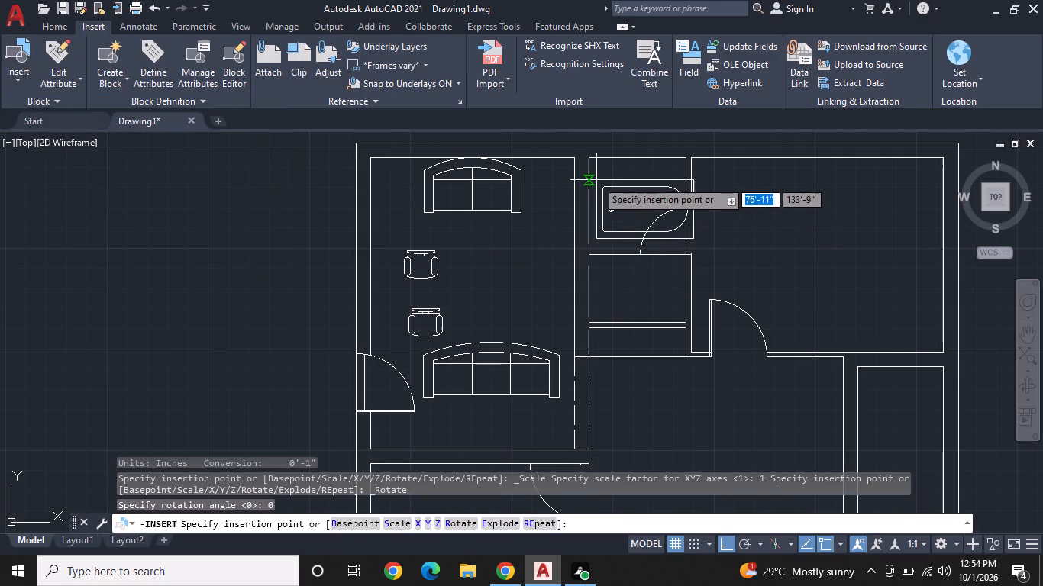
pyautogui.click(607, 168)
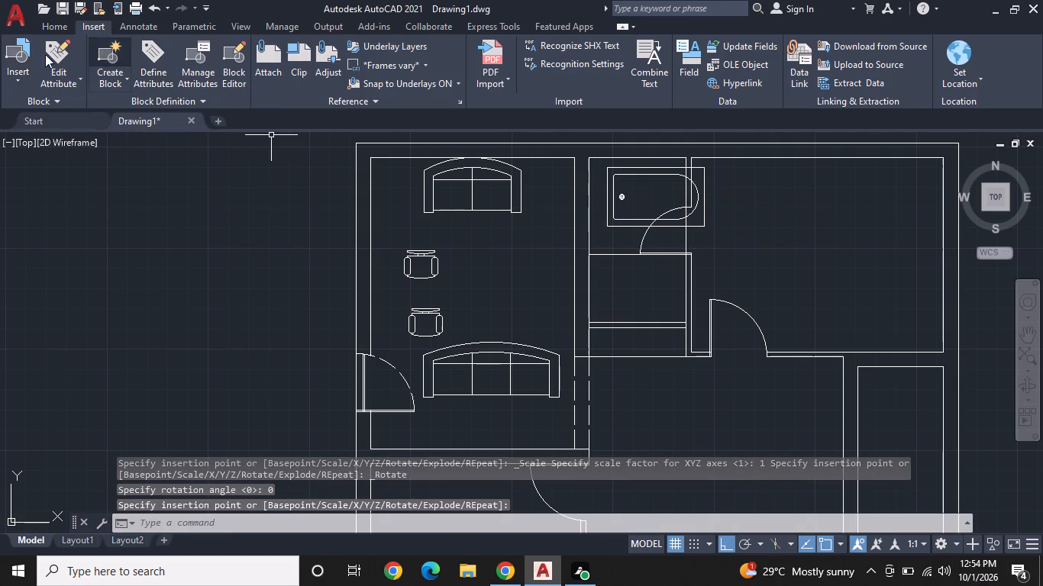
# Insert the toilet block in the narrow middle room, just south of the cross line.
pyautogui.click(18, 66)
pyautogui.scroll(-3, 45, 134)
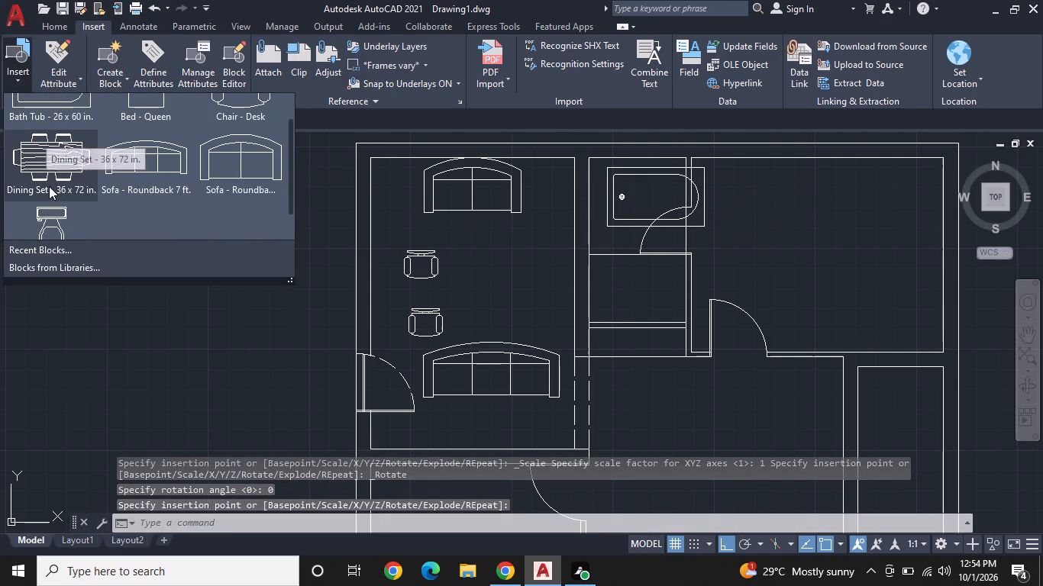
pyautogui.click(50, 208)
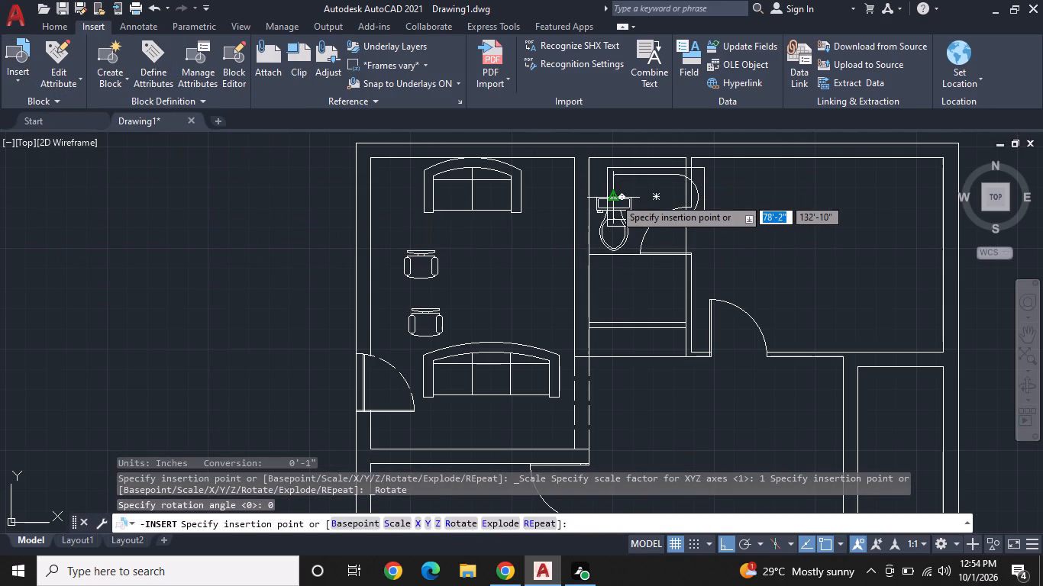
pyautogui.click(629, 263)
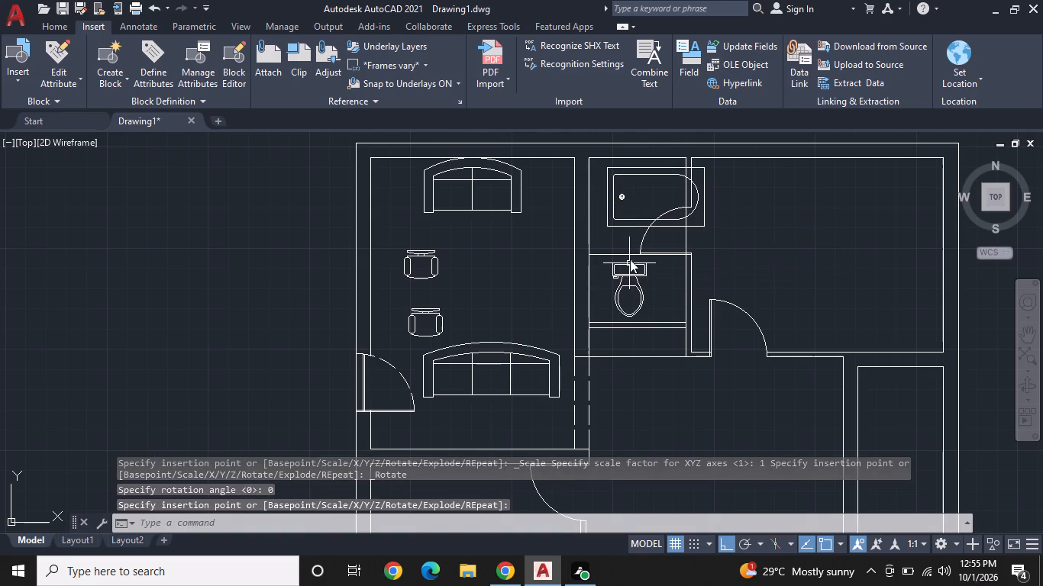
# Insert the Bed - Queen block in the northeast room, with its head toward the north wall.
pyautogui.moveTo(630, 259); pyautogui.dragTo(418, 291, button='middle')
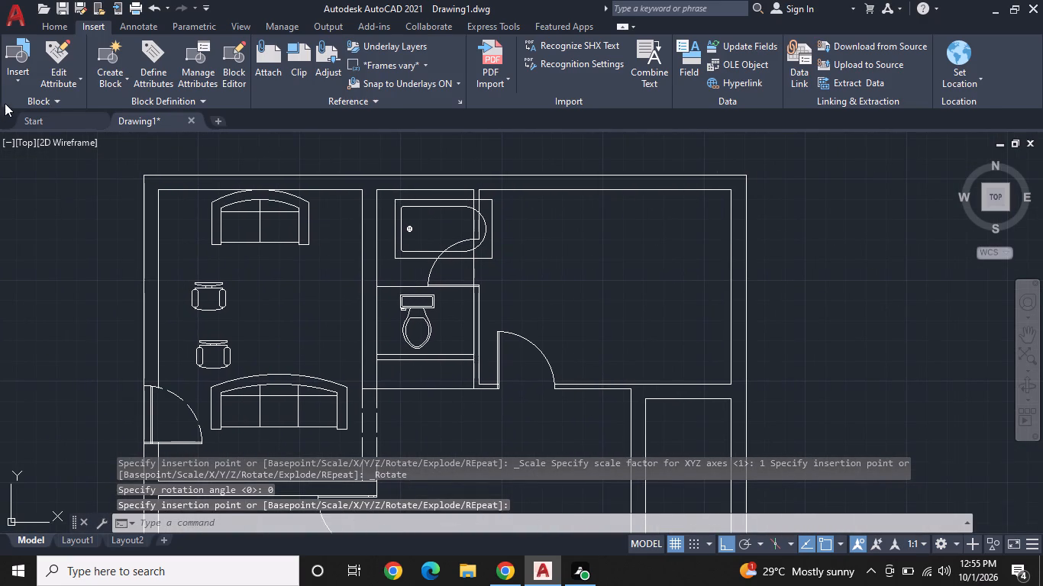
pyautogui.click(18, 80)
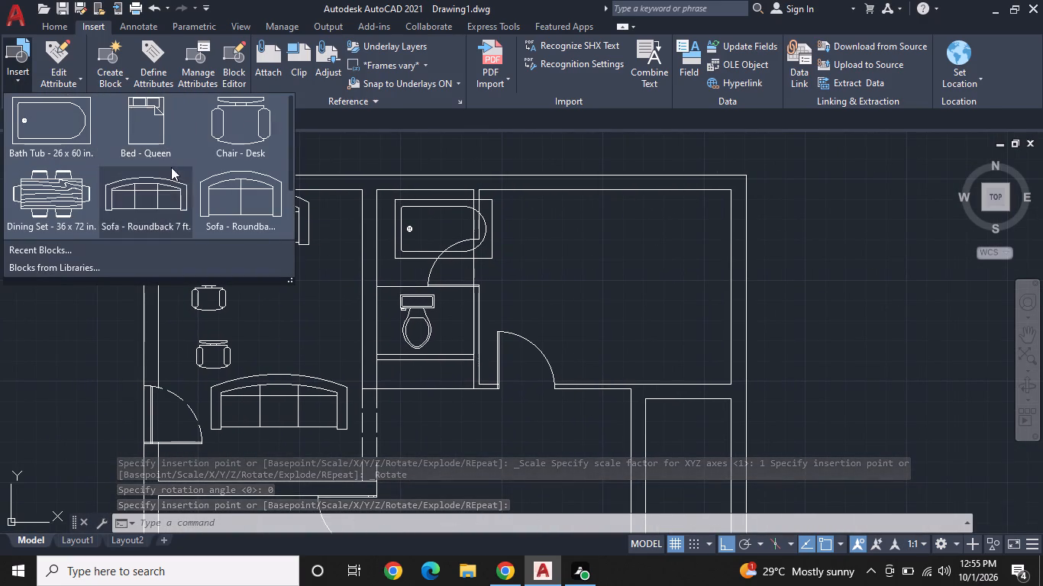
pyautogui.click(144, 134)
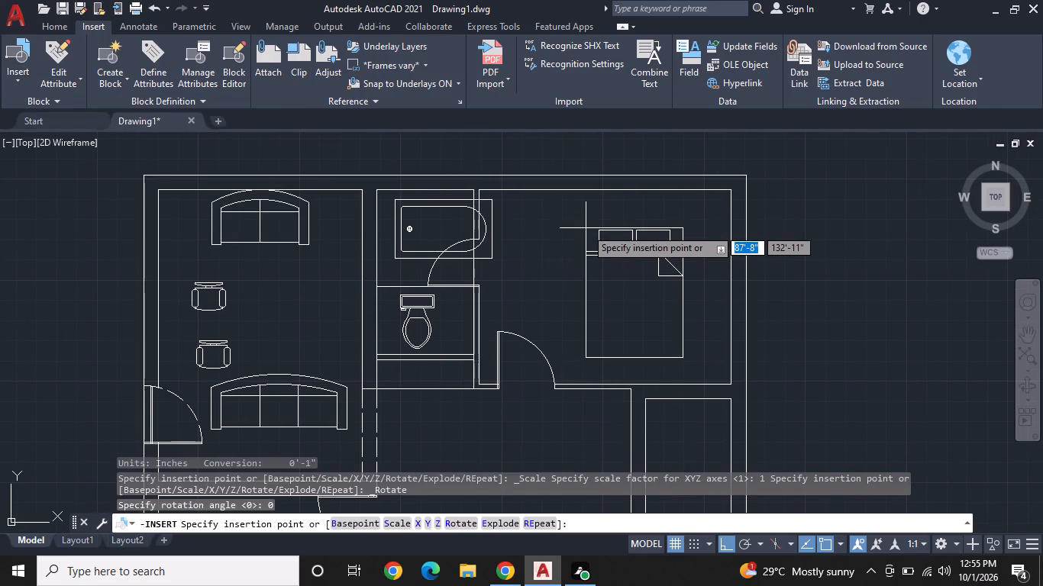
pyautogui.click(586, 228)
pyautogui.moveTo(529, 237); pyautogui.dragTo(518, 143, button='middle')
pyautogui.scroll(-1, 474, 210)
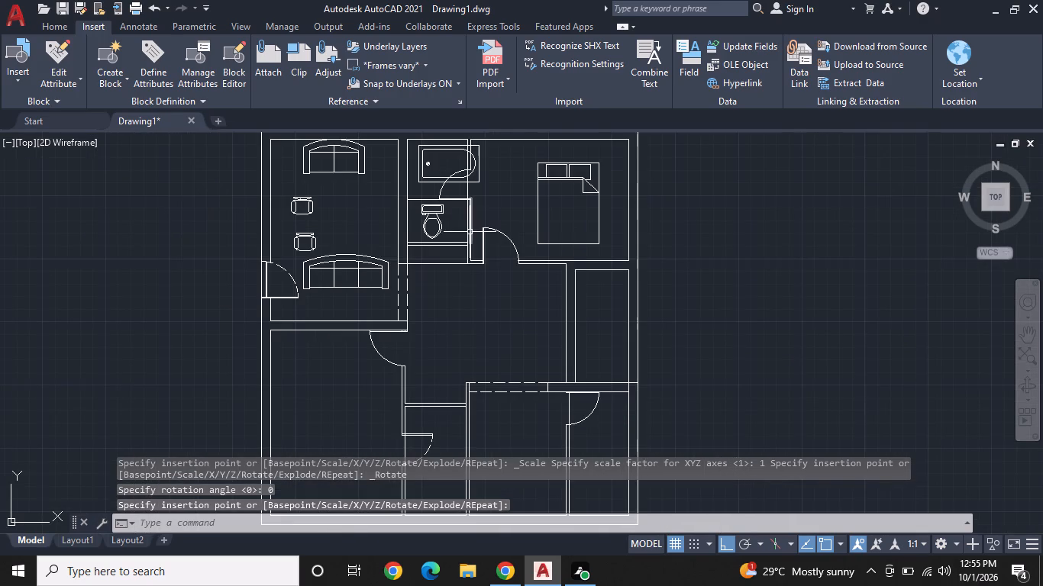
# Insert the Bed - Queen block in the southwest room, with its head toward the north.
pyautogui.moveTo(472, 261); pyautogui.dragTo(494, 205, button='middle')
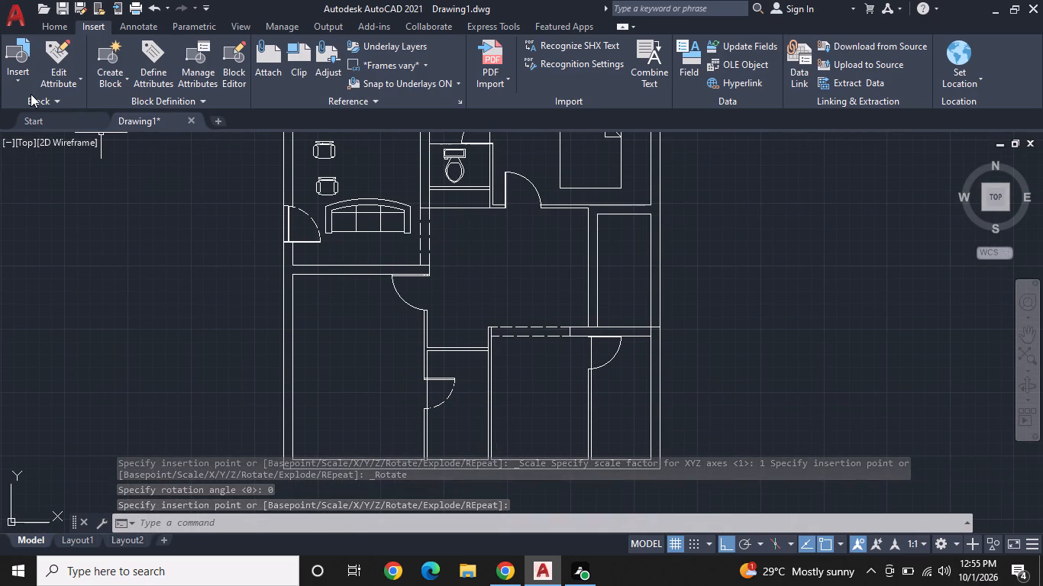
pyautogui.click(9, 79)
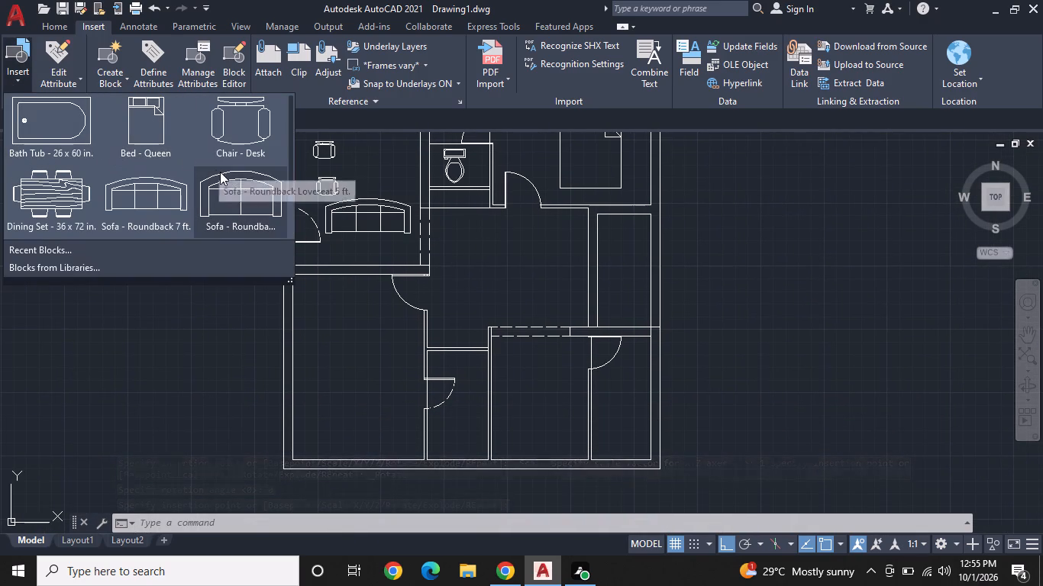
pyautogui.click(144, 115)
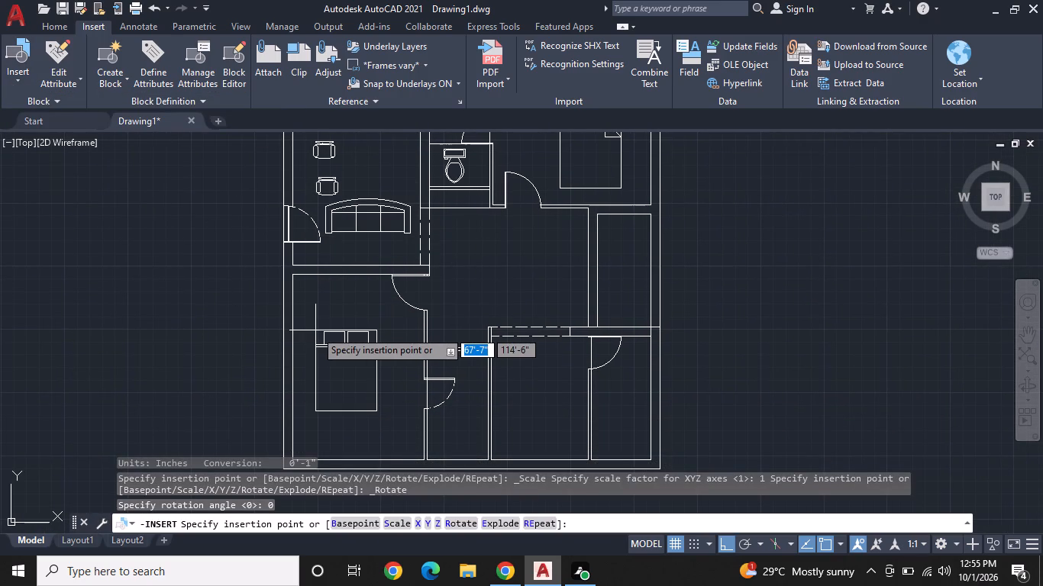
pyautogui.click(315, 330)
# Insert the Dining Set - 36 x 72 in. block in the middle of the central hall.
pyautogui.moveTo(425, 266); pyautogui.dragTo(422, 266, button='middle')
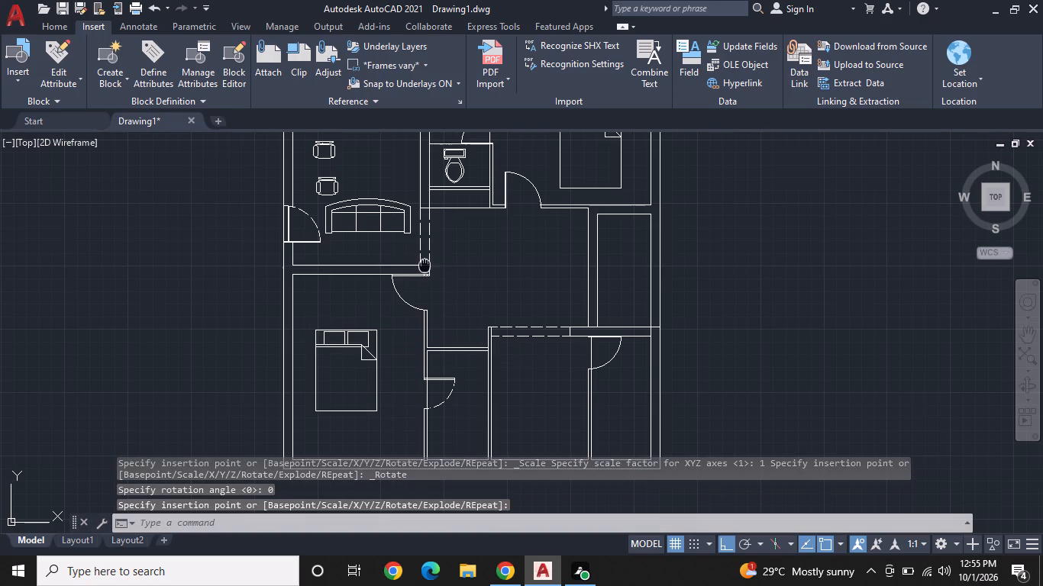
pyautogui.moveTo(422, 266); pyautogui.dragTo(344, 272, button='middle')
pyautogui.click(3, 69)
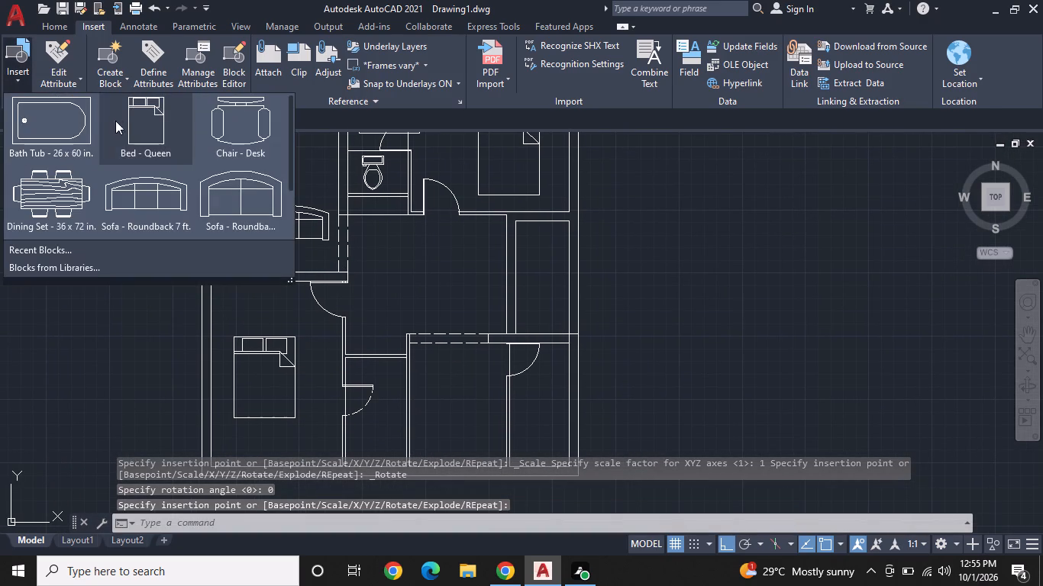
pyautogui.click(54, 186)
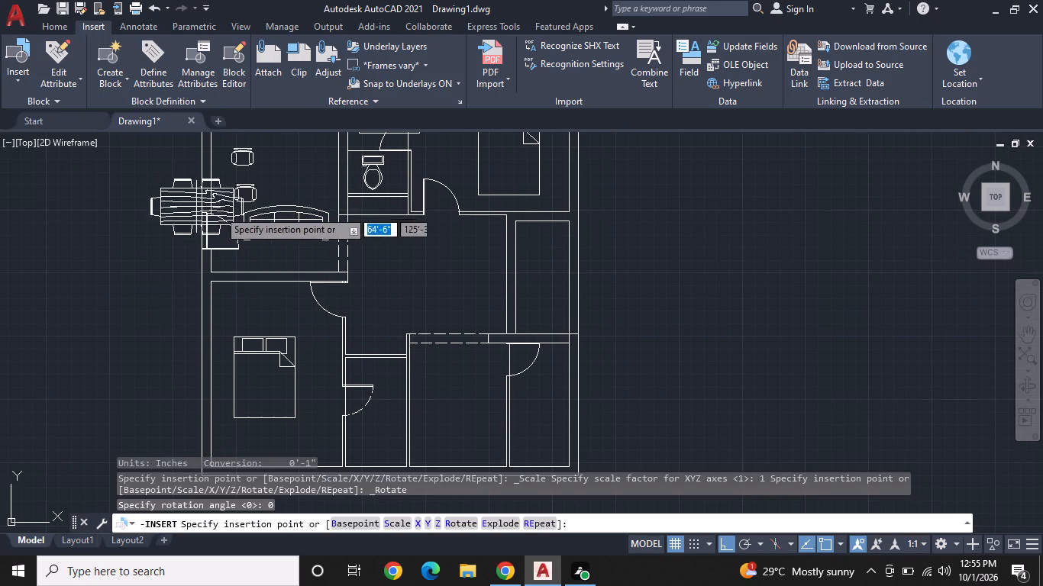
pyautogui.click(430, 275)
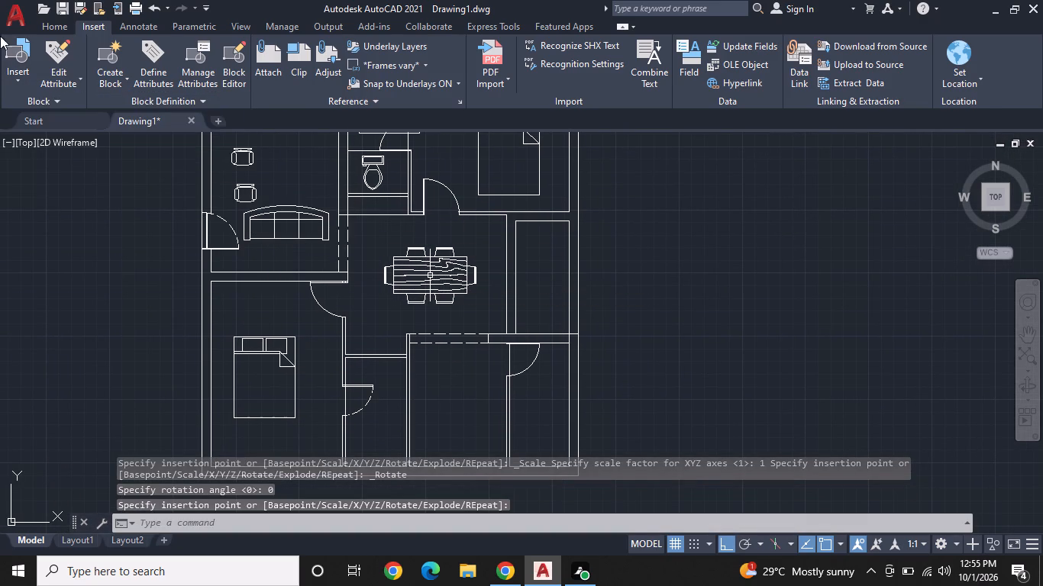
# Insert two Chair - Desk blocks in the small east room, one in its north half and one in its south half.
pyautogui.click(18, 65)
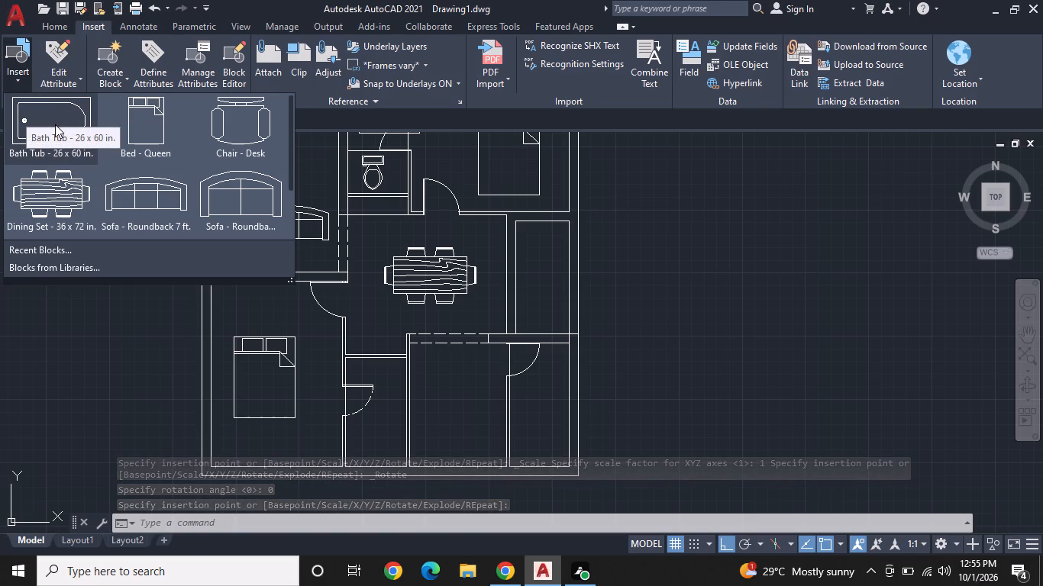
pyautogui.click(218, 137)
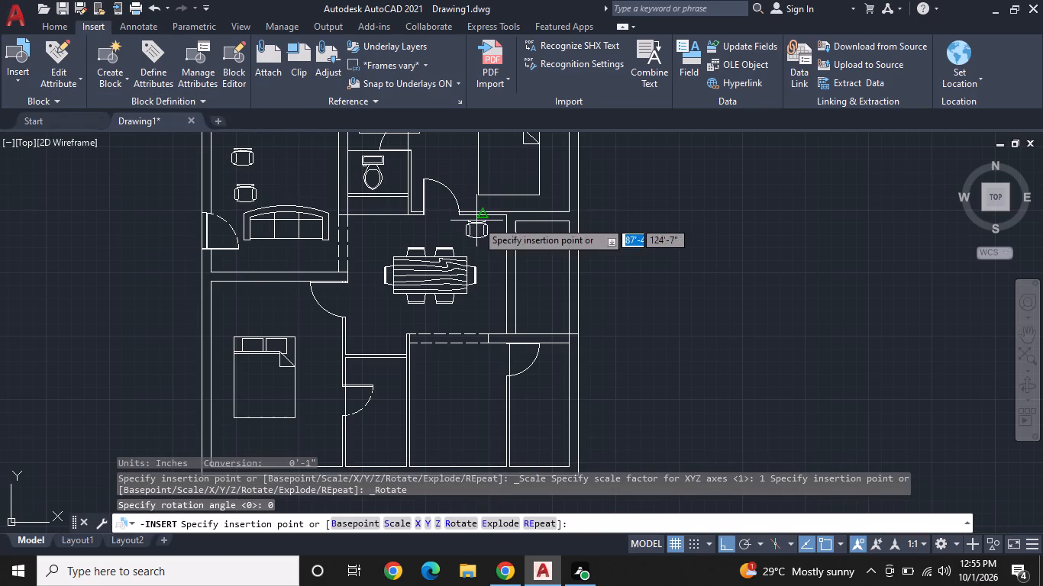
pyautogui.click(536, 244)
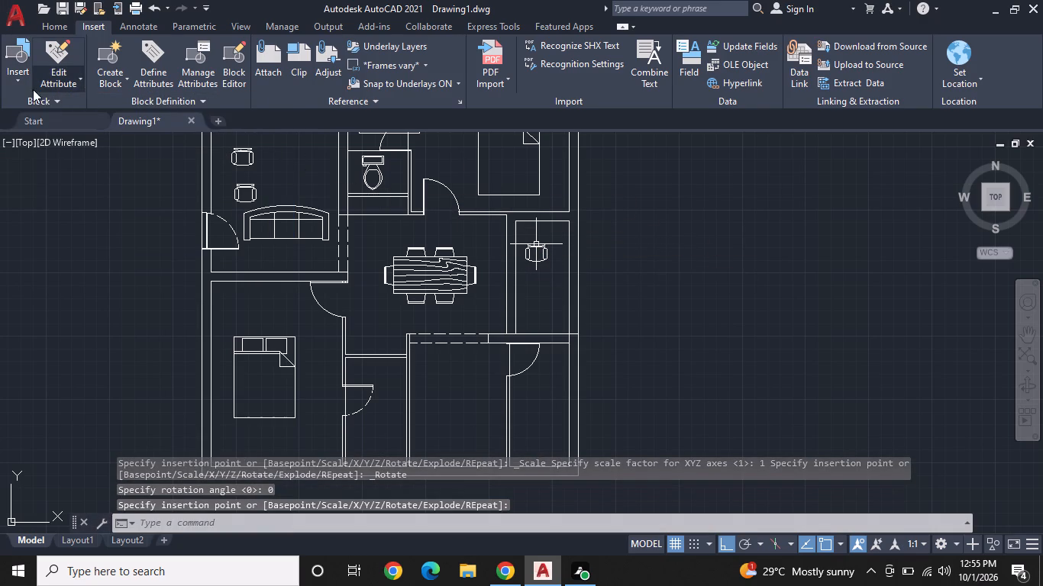
pyautogui.click(15, 77)
pyautogui.click(222, 133)
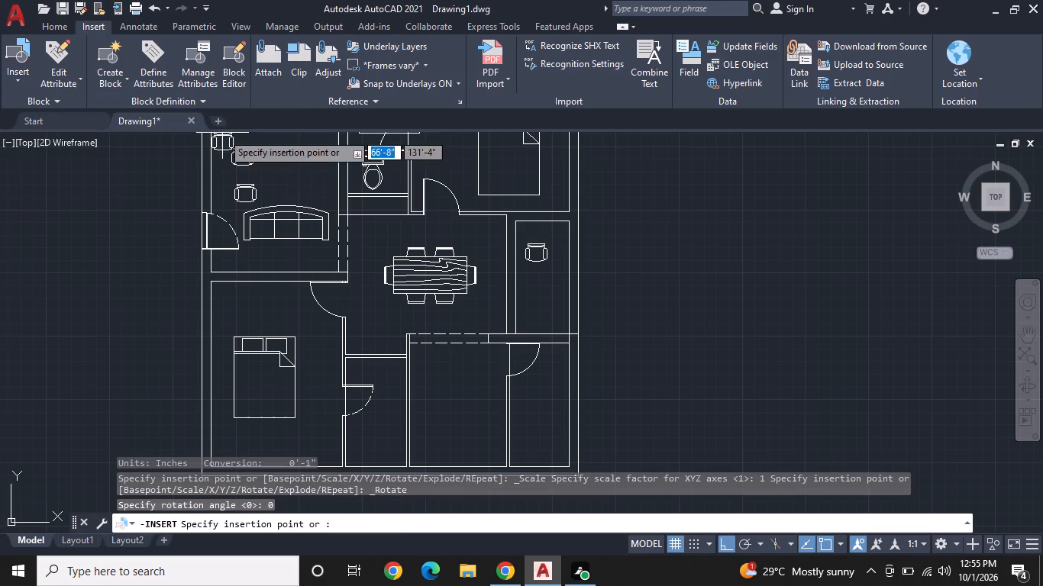
pyautogui.click(541, 295)
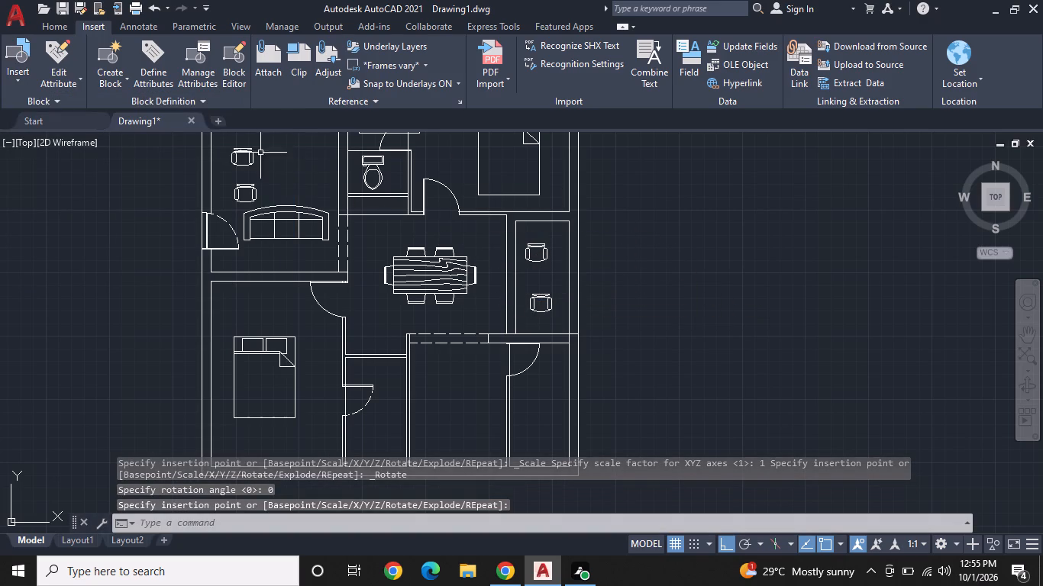
# Insert the Bath Tub - 26 x 60 in. block at the south end of the narrow room east of the southwest bedroom.
pyautogui.click(22, 88)
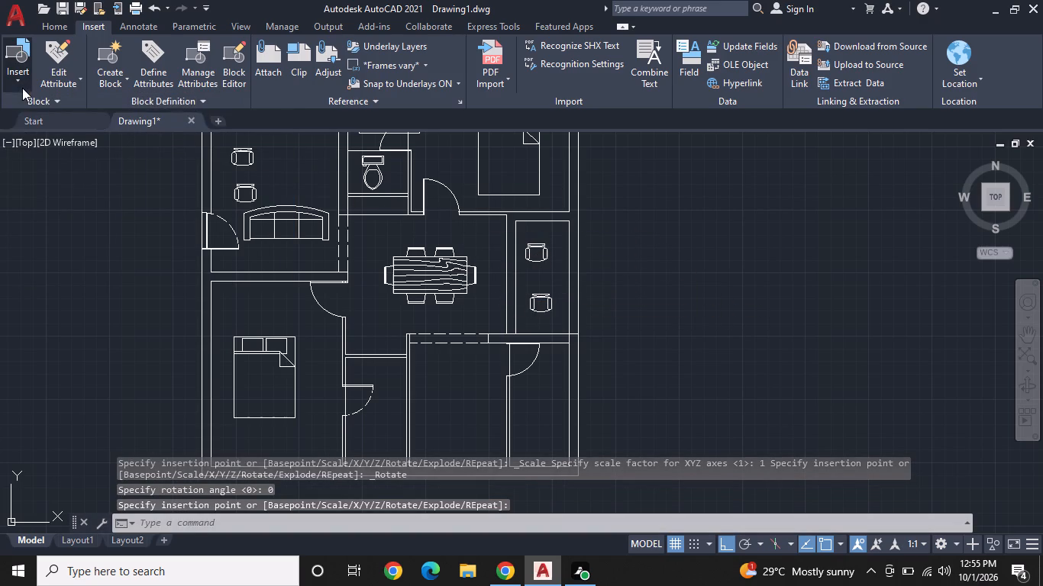
pyautogui.click(60, 130)
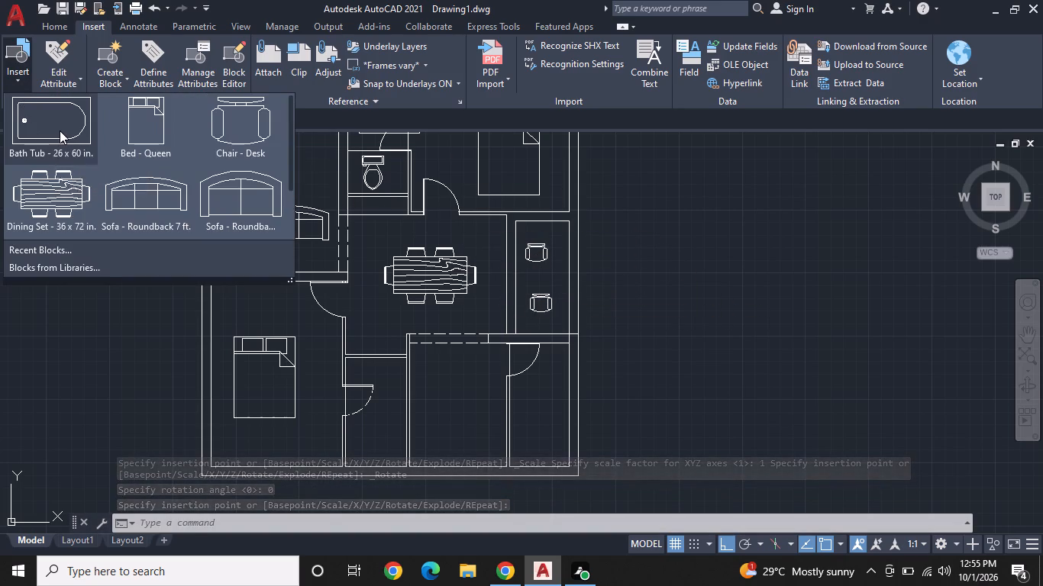
pyautogui.moveTo(417, 373); pyautogui.dragTo(415, 320, button='middle')
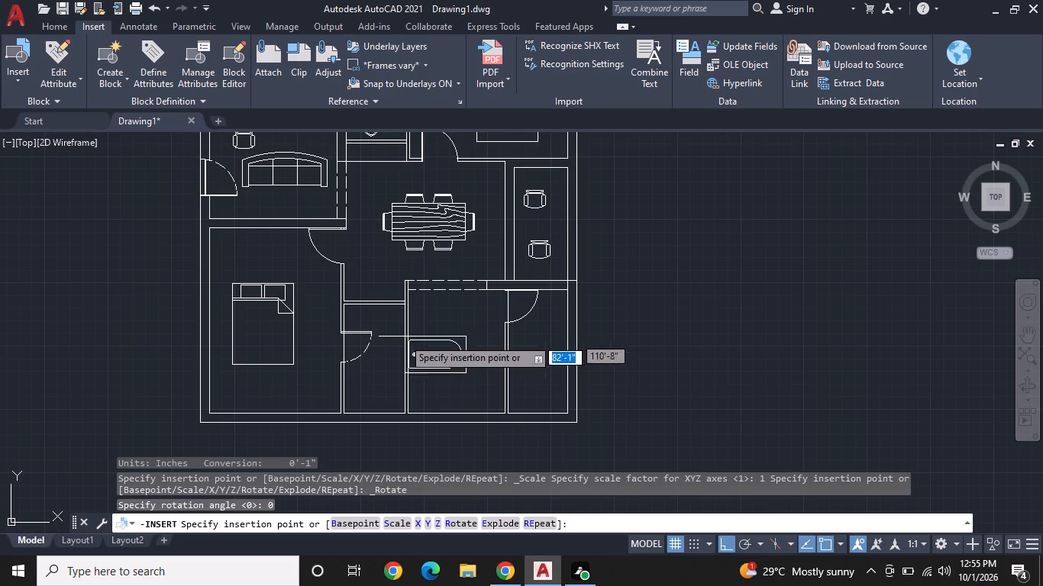
pyautogui.click(366, 375)
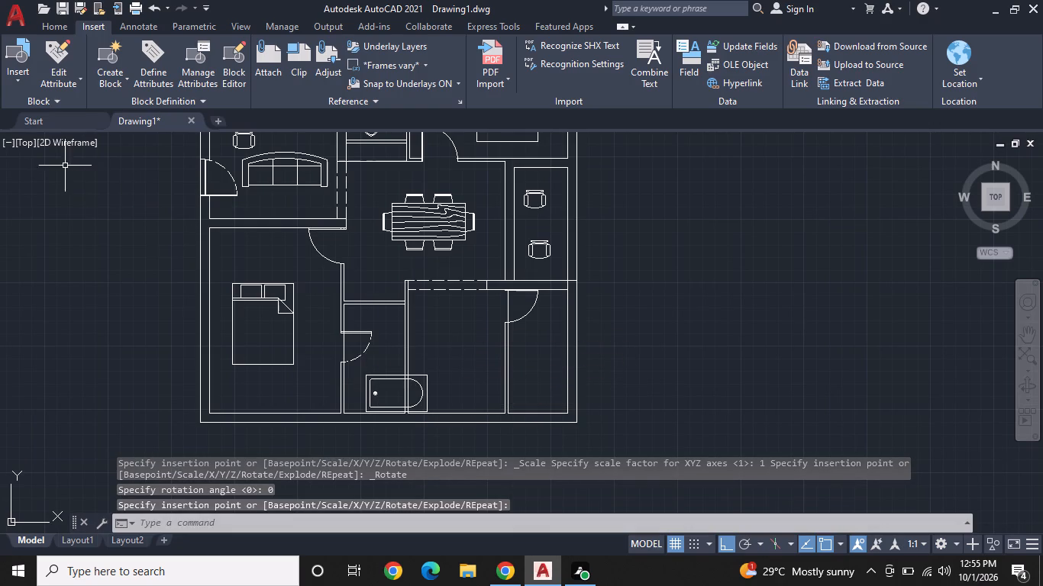
# Insert the toilet block in the empty space west of the plan.
pyautogui.click(5, 79)
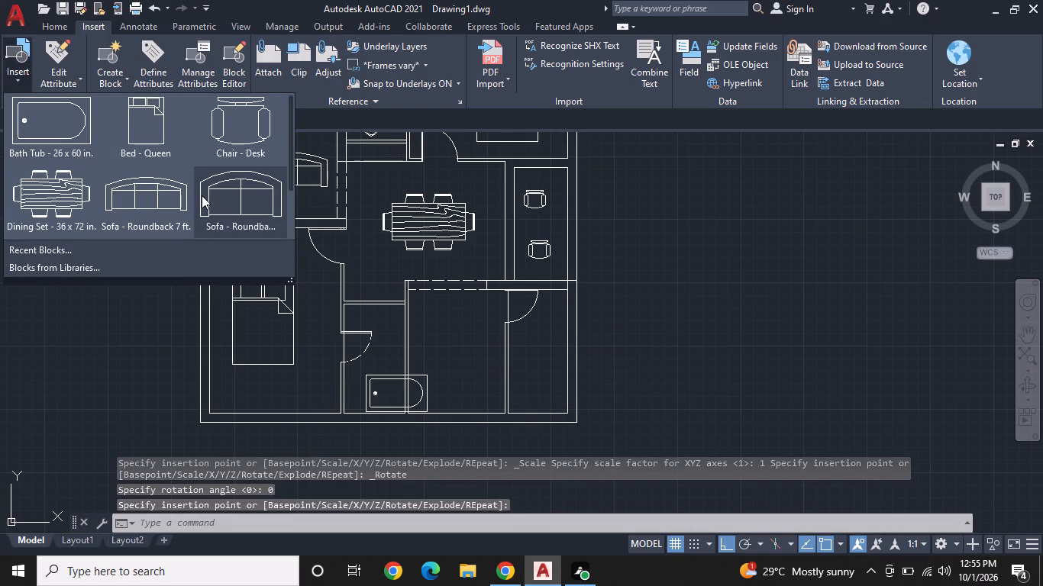
pyautogui.scroll(-4, 199, 188)
pyautogui.doubleClick(53, 205)
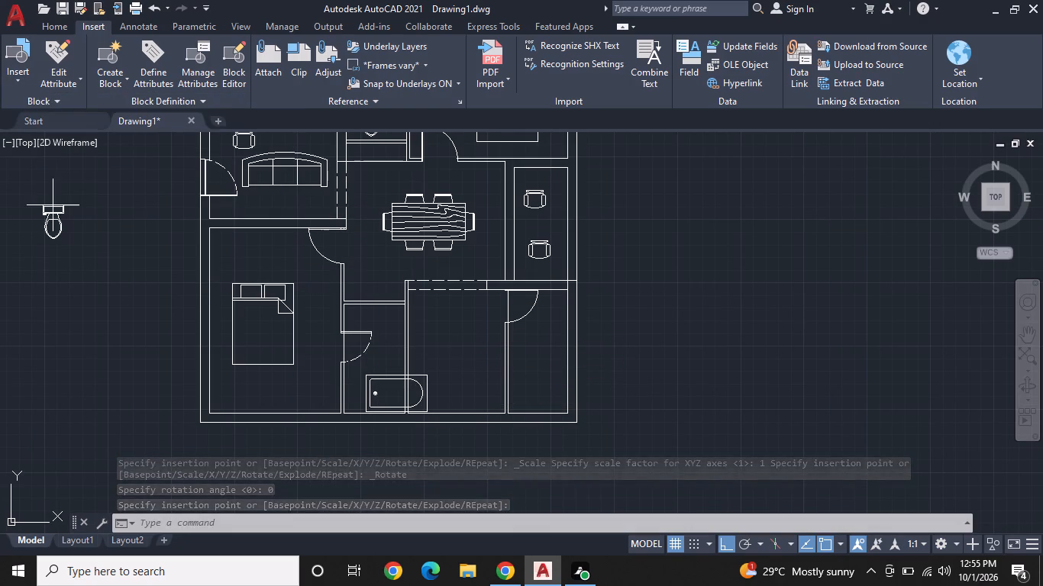
# Move the loose toilet block from west of the plan to just outside the south wall, below the south bathtub.
pyautogui.click(50, 225)
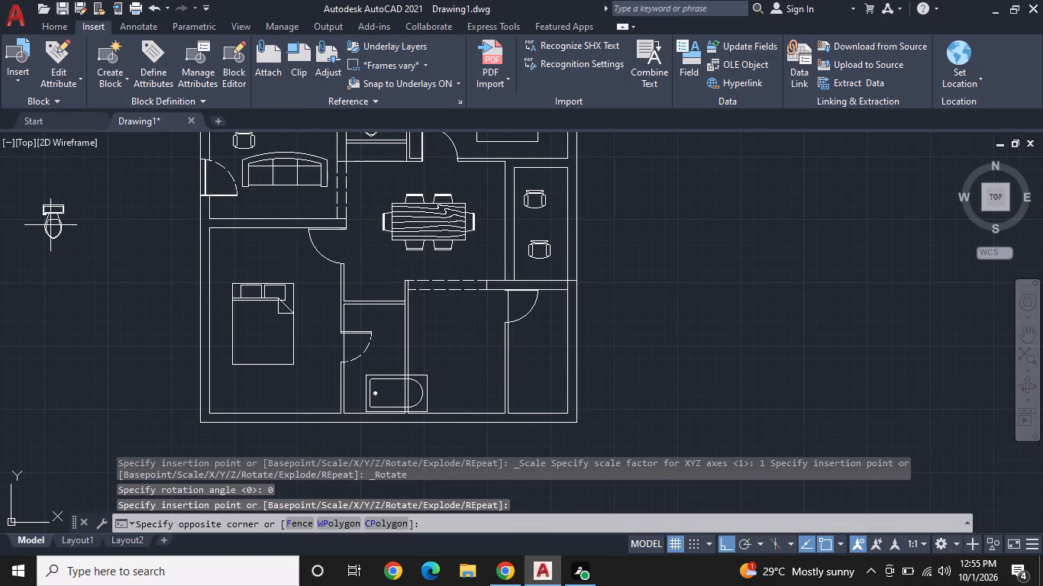
pyautogui.click(53, 214)
pyautogui.doubleClick(52, 209)
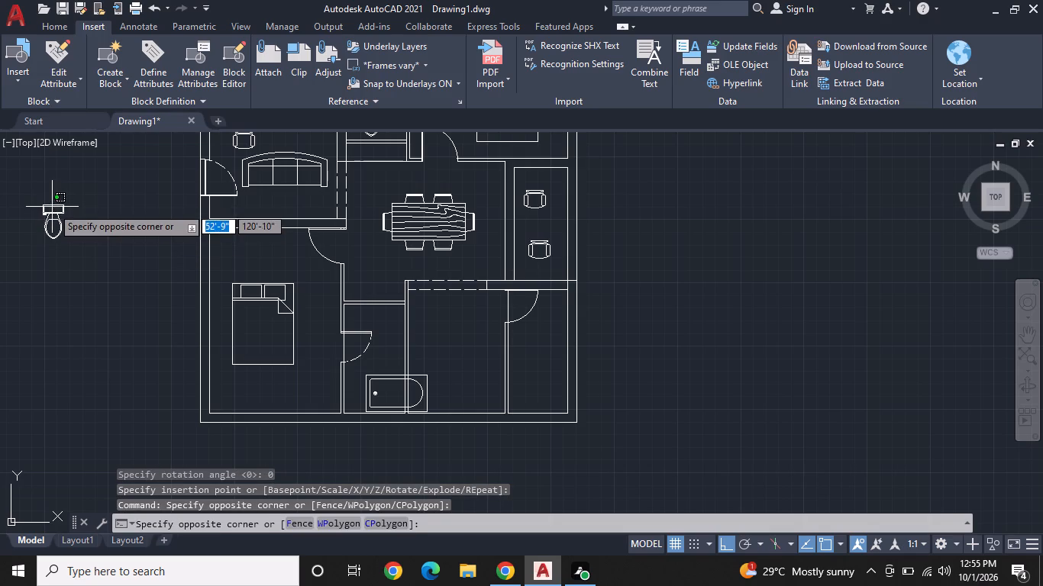
pyautogui.click(52, 207)
pyautogui.click(47, 204)
pyautogui.click(53, 204)
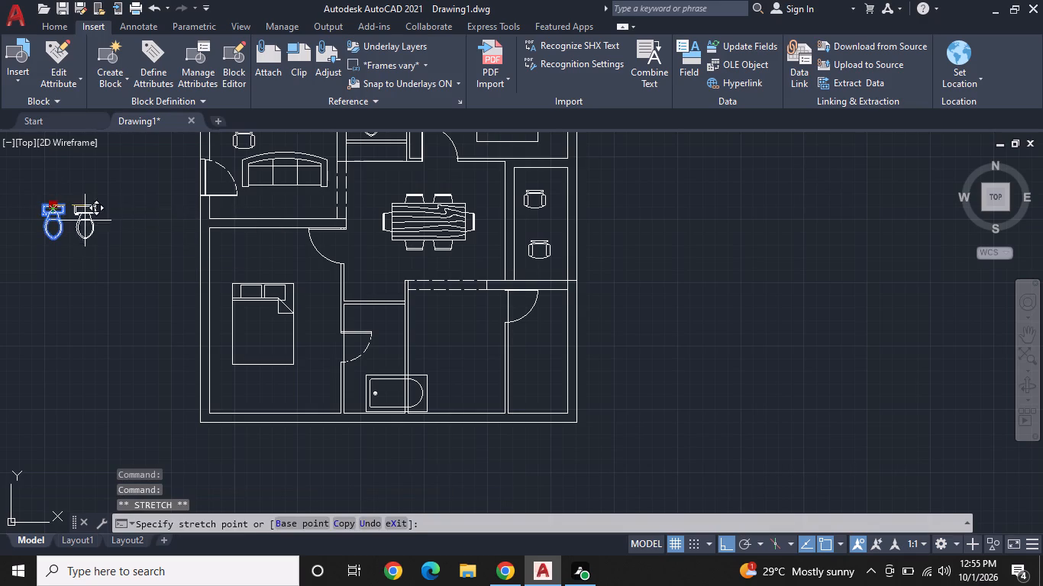
pyautogui.click(367, 434)
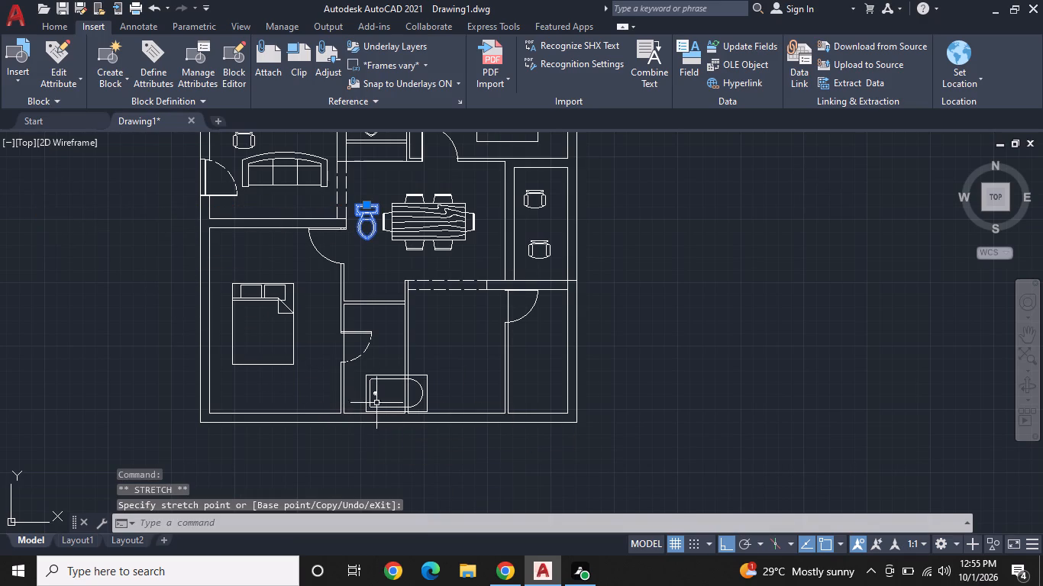
pyautogui.click(366, 201)
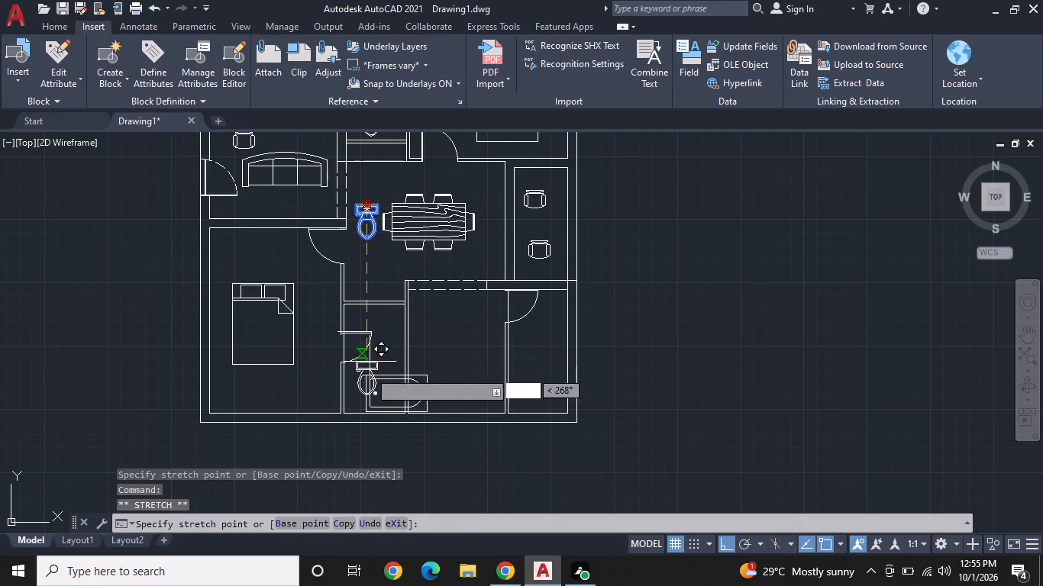
pyautogui.click(373, 439)
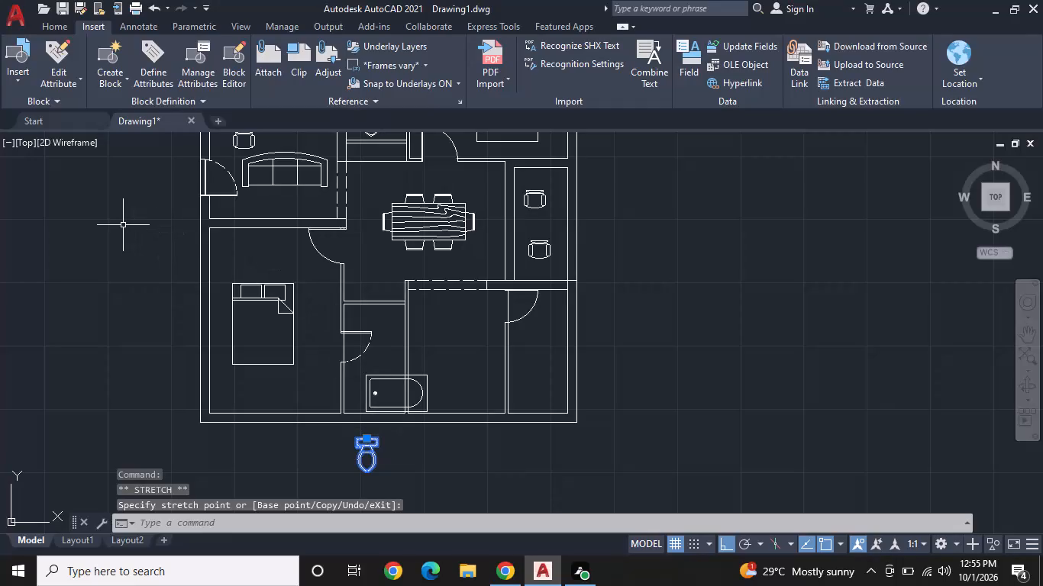
pyautogui.press('Escape')
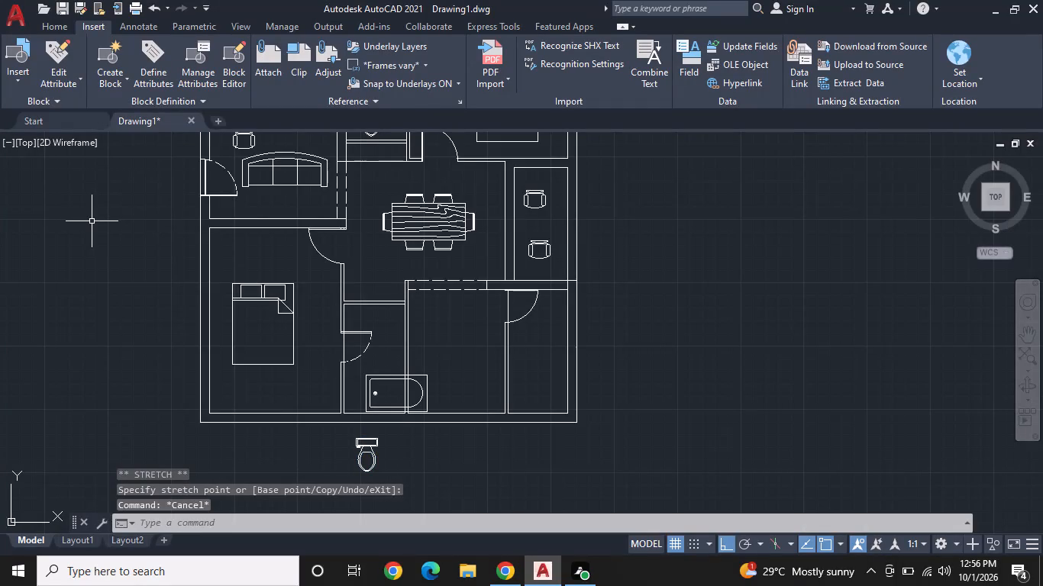
# Draw a horizontal line across the narrow south bathroom, wall to wall, just north of its door.
pyautogui.moveTo(88, 221); pyautogui.dragTo(0, 224, button='middle')
pyautogui.scroll(1, 274, 303)
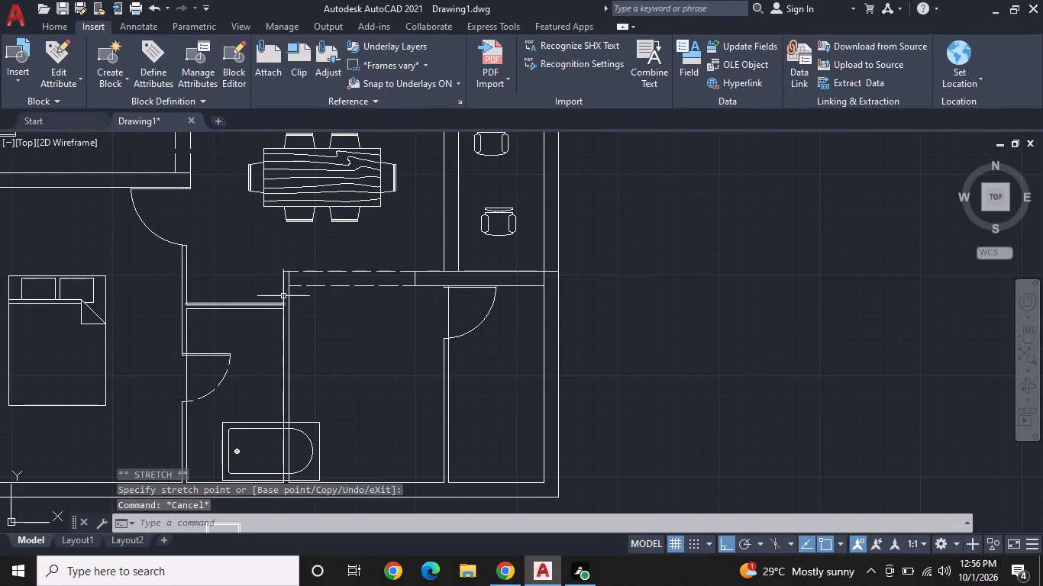
pyautogui.moveTo(307, 284); pyautogui.dragTo(405, 182, button='middle')
pyautogui.moveTo(439, 270); pyautogui.dragTo(487, 209, button='middle')
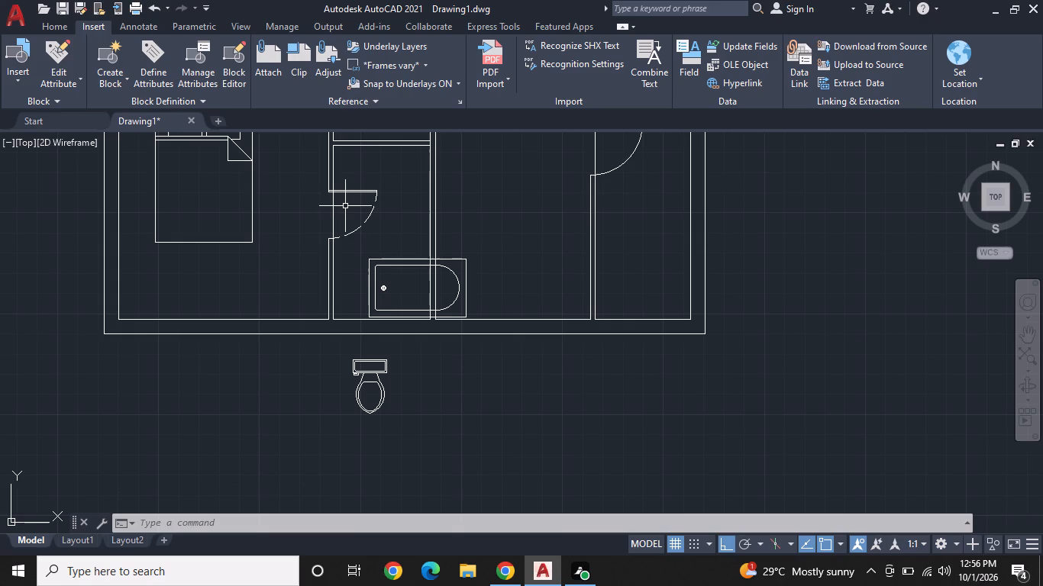
pyautogui.moveTo(334, 245); pyautogui.dragTo(267, 285, button='middle')
pyautogui.moveTo(406, 237); pyautogui.dragTo(412, 233, button='middle')
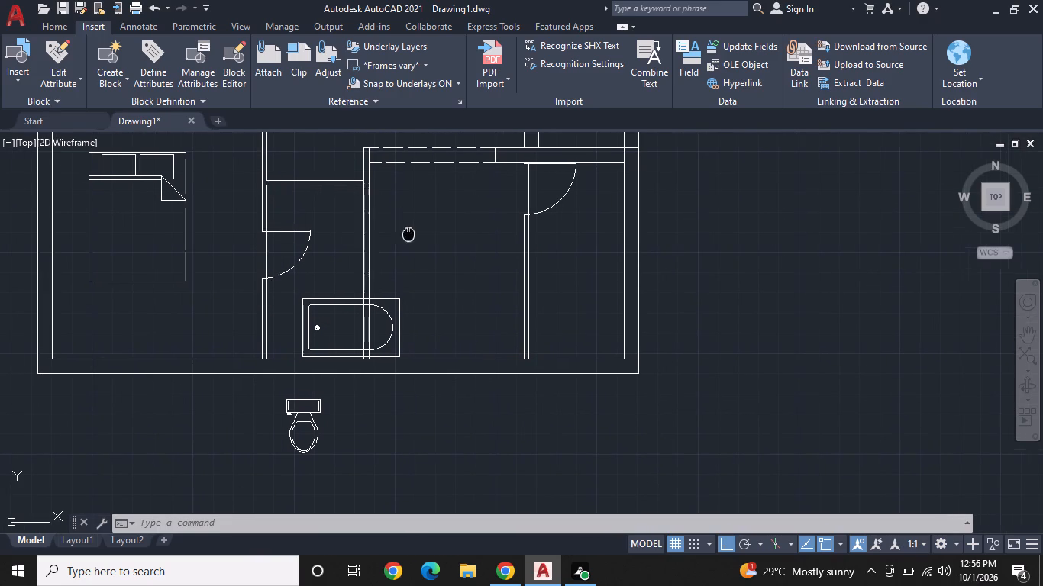
pyautogui.moveTo(412, 233); pyautogui.dragTo(477, 215, button='middle')
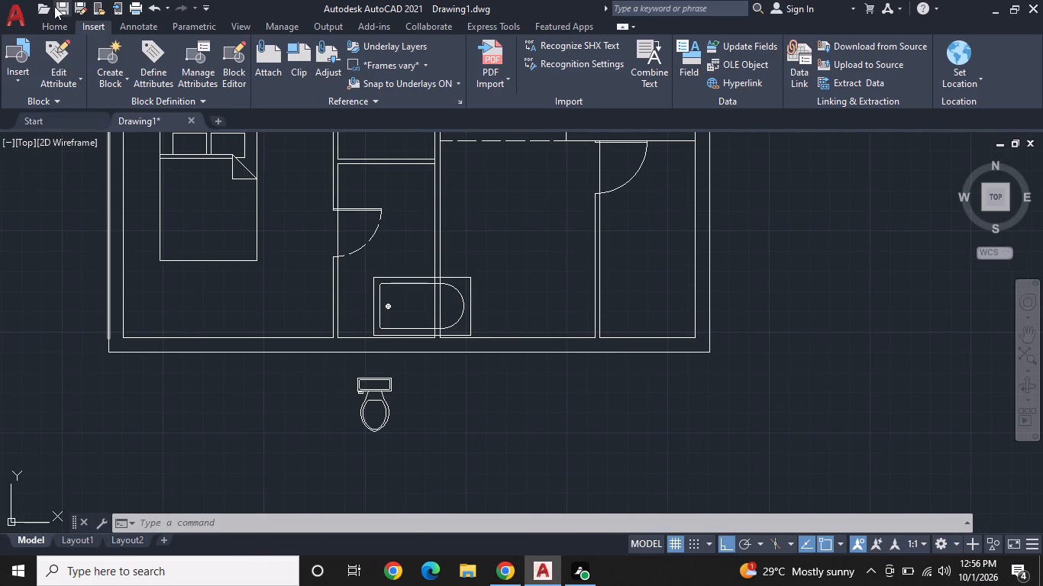
pyautogui.click(40, 23)
pyautogui.click(2, 56)
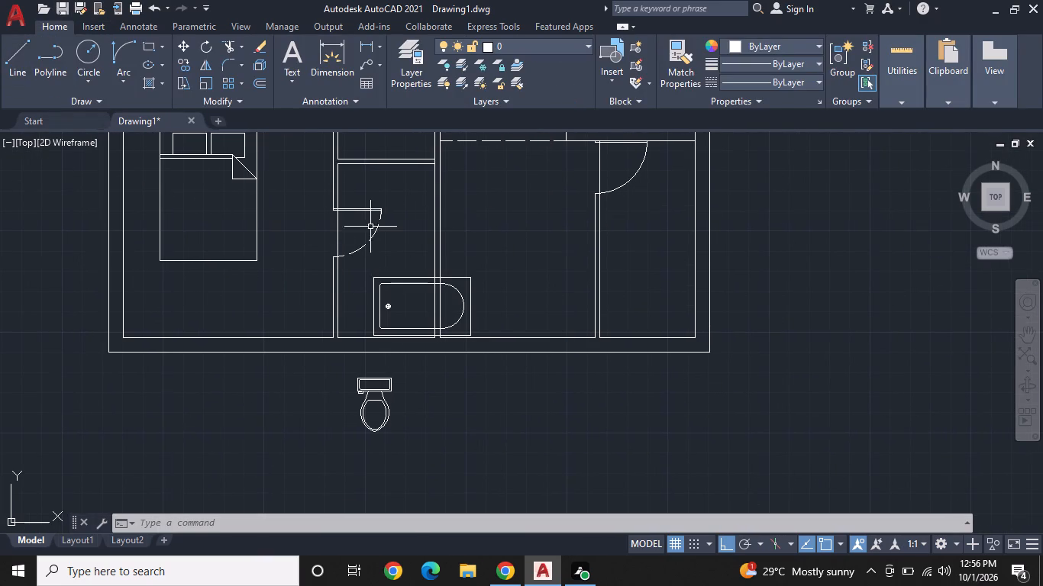
pyautogui.click(24, 47)
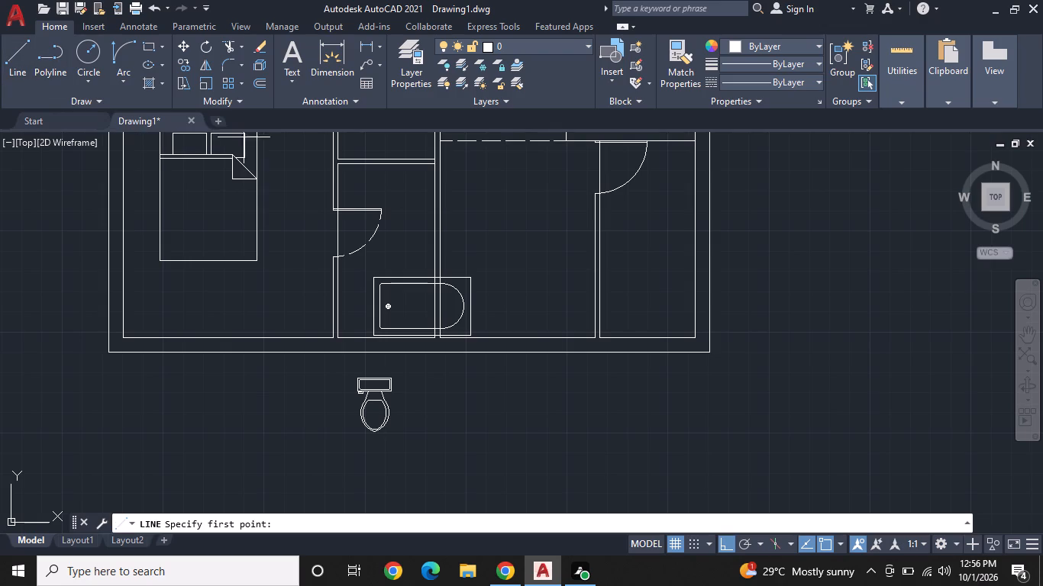
pyautogui.scroll(1, 401, 195)
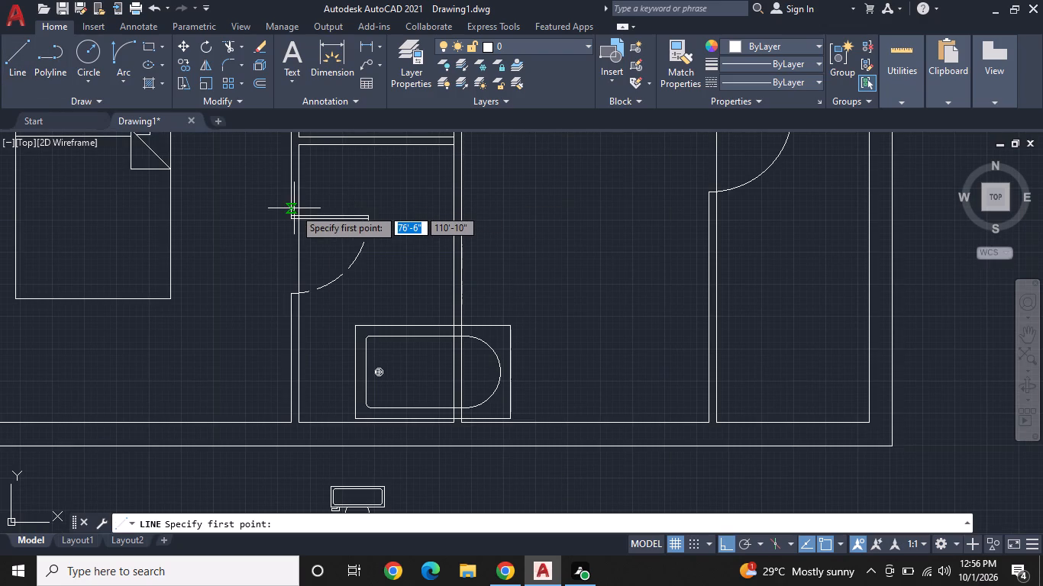
pyautogui.click(297, 208)
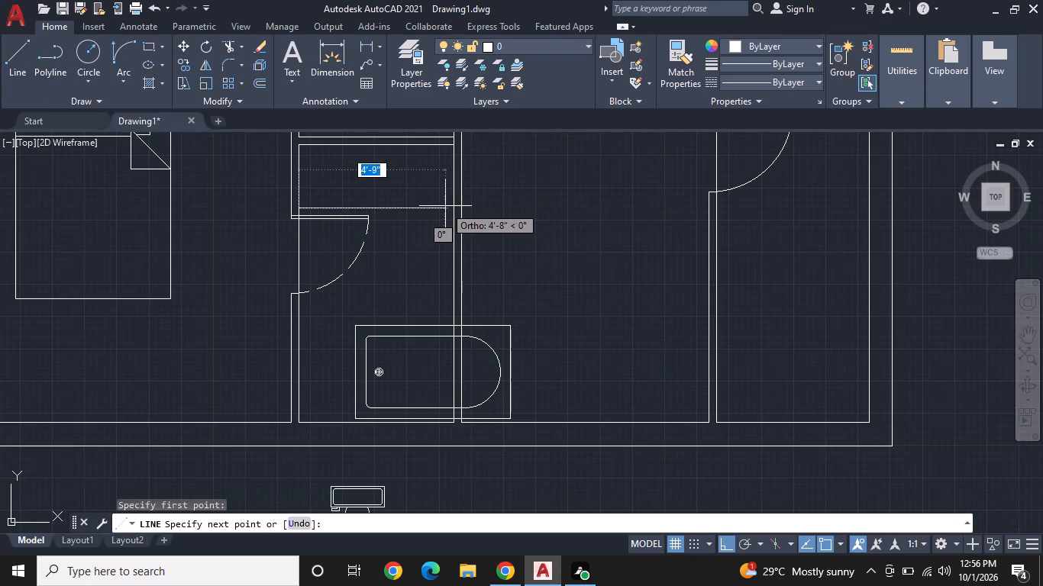
pyautogui.click(455, 205)
pyautogui.press('Escape')
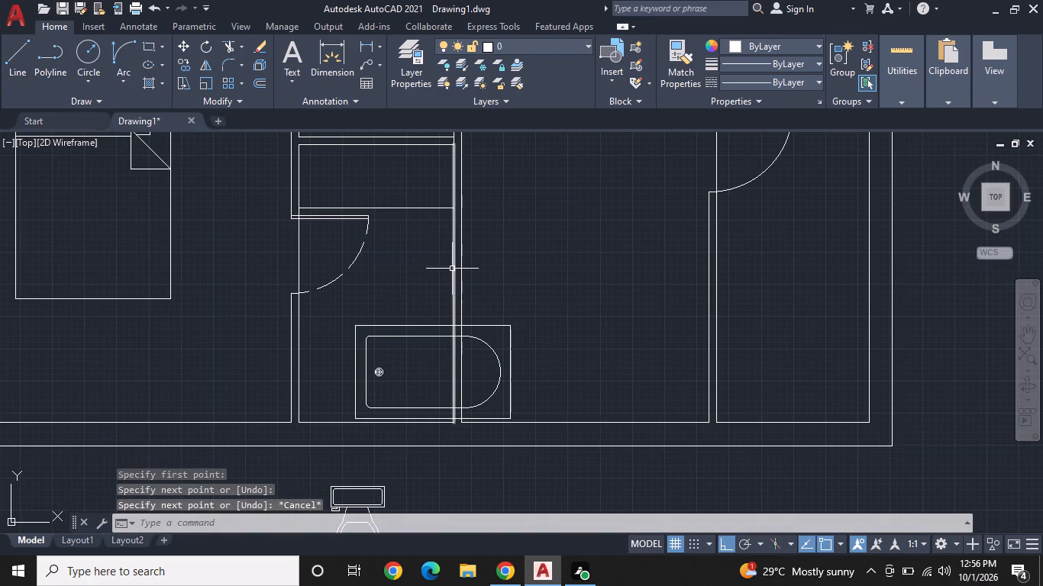
pyautogui.moveTo(450, 269); pyautogui.dragTo(480, 224, button='middle')
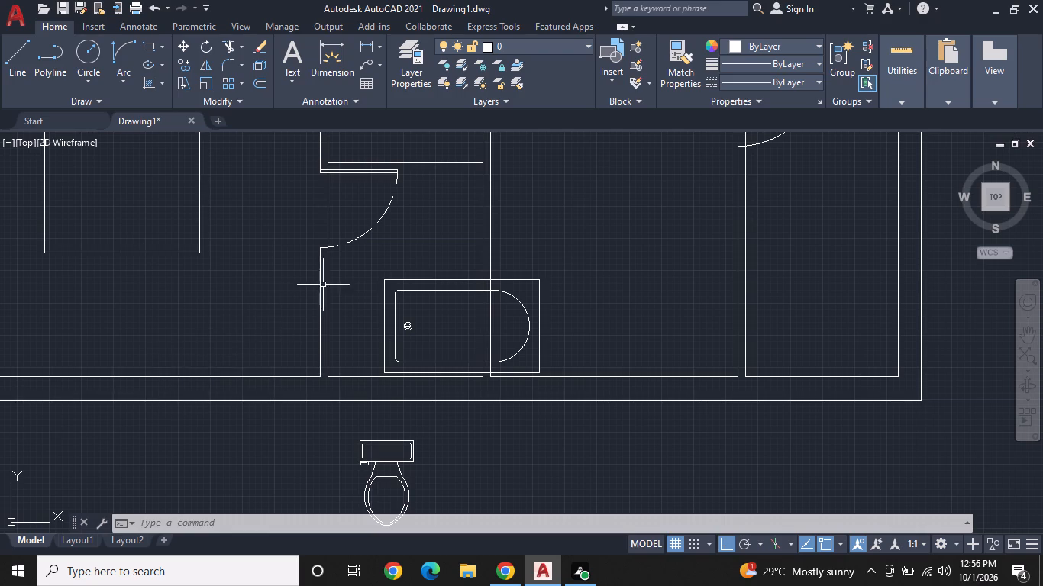
# Scale the bathtub in the narrow south bathroom down to about half its size from its northwest corner.
pyautogui.click(387, 314)
pyautogui.moveTo(347, 317); pyautogui.dragTo(386, 318)
pyautogui.rightClick(405, 313)
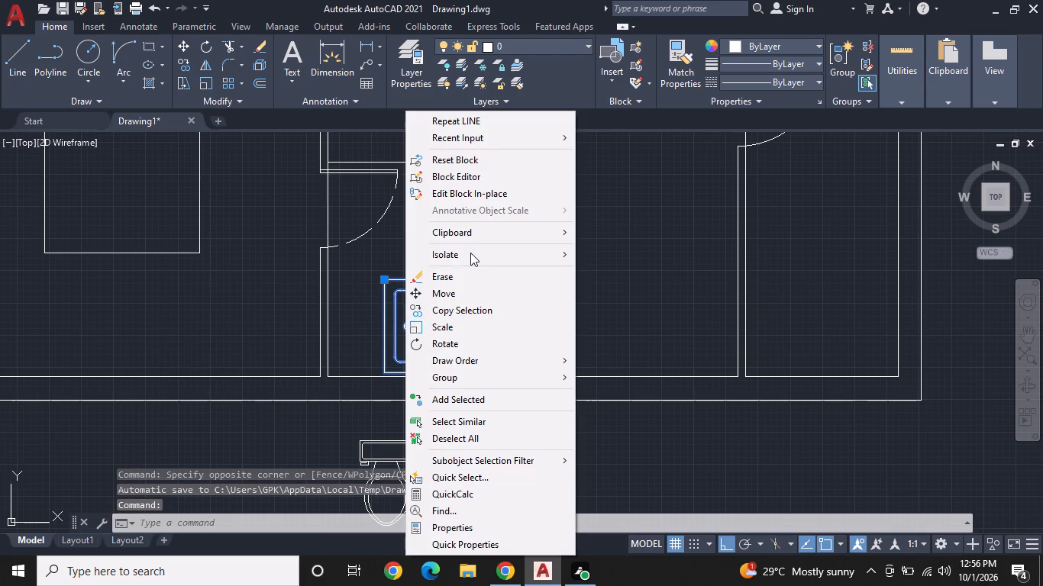
pyautogui.click(465, 328)
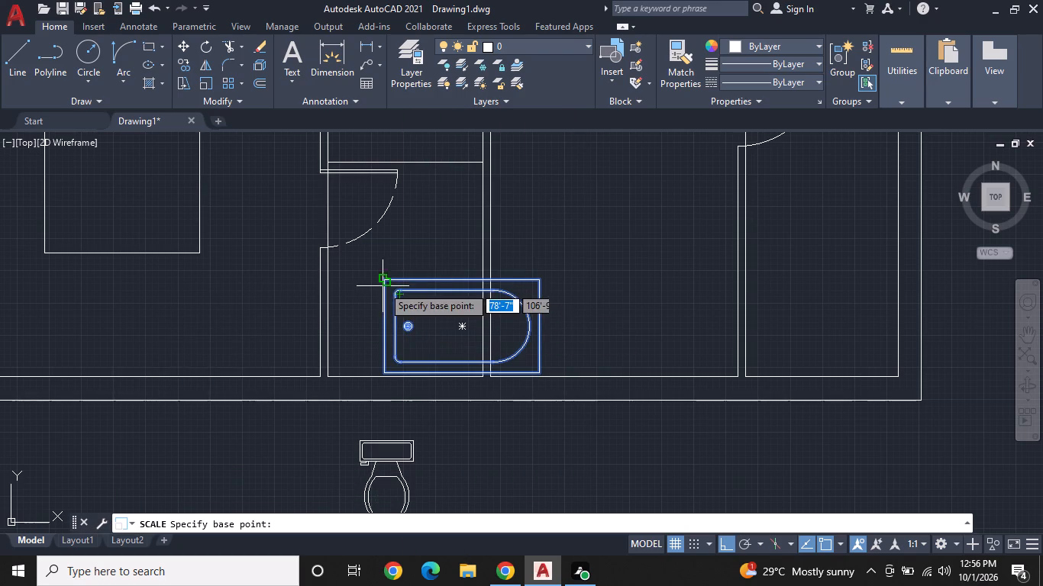
pyautogui.click(381, 282)
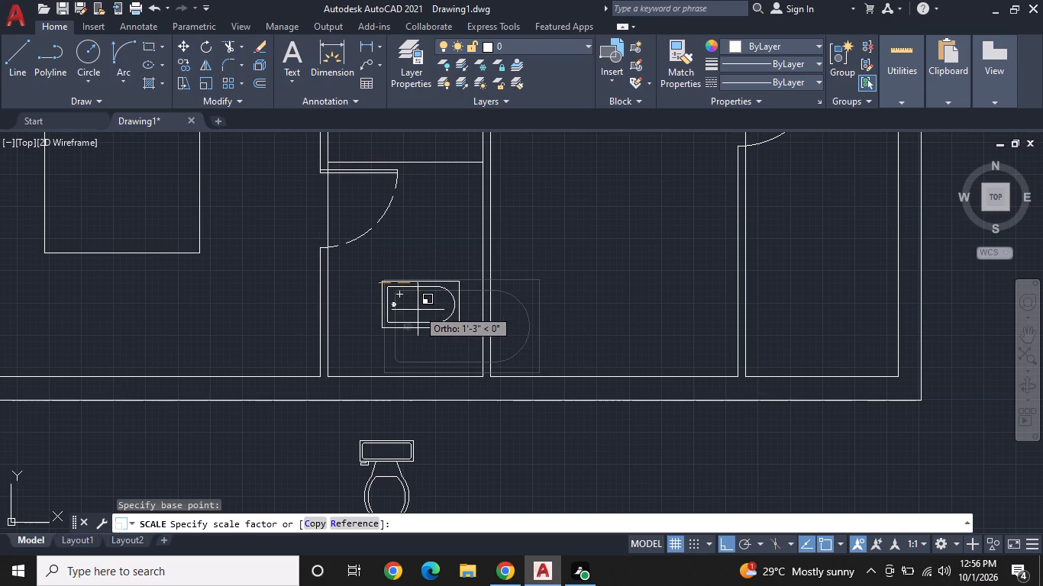
pyautogui.click(421, 320)
# Rotate the south bathtub 90° counterclockwise about its northeast corner so its length runs north–south with the drain at the south end.
pyautogui.click(455, 294)
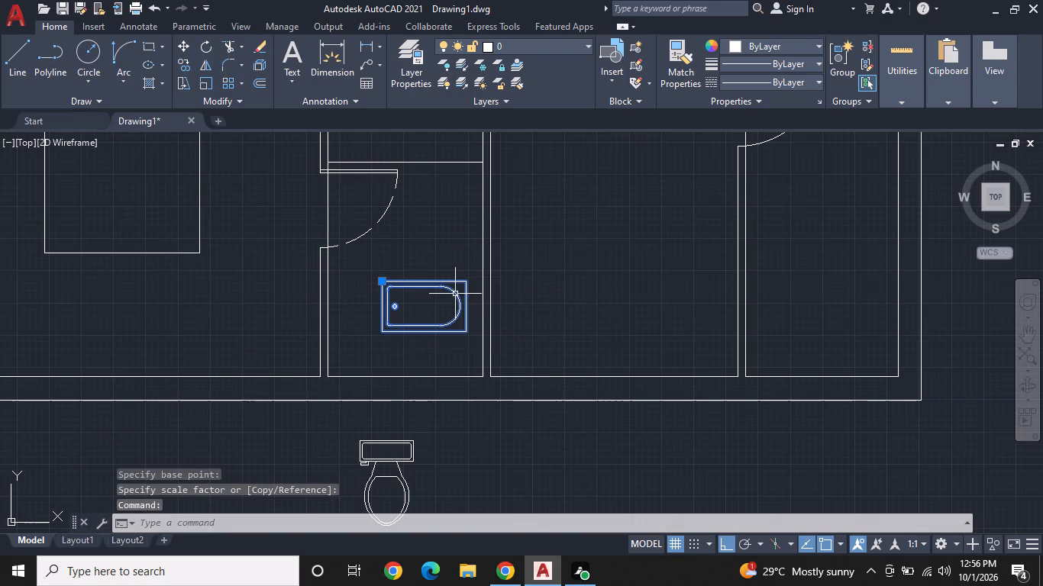
pyautogui.rightClick(455, 294)
pyautogui.click(512, 339)
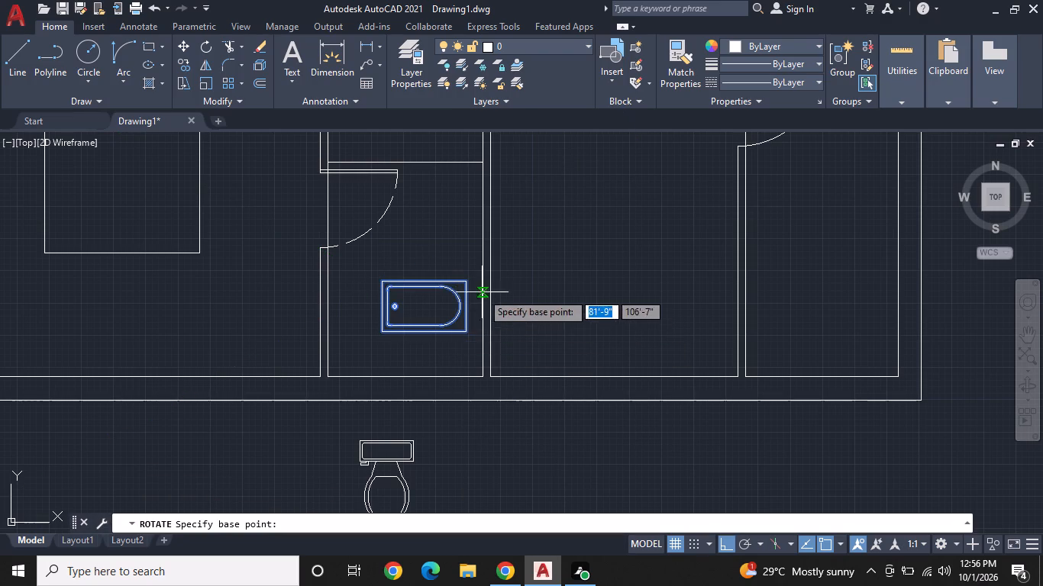
pyautogui.click(467, 280)
pyautogui.click(459, 233)
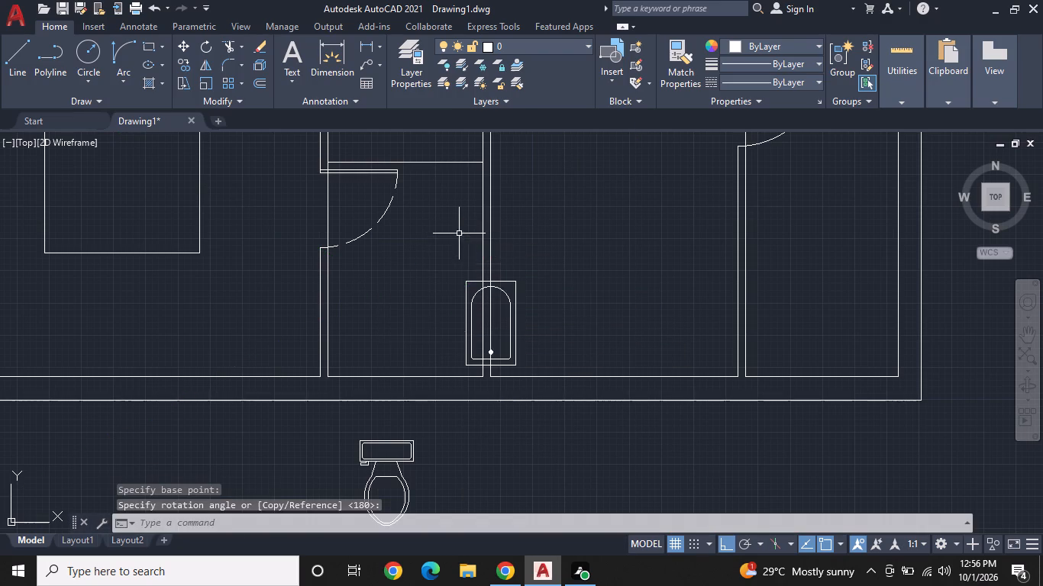
# Move the south bathtub so its northeast corner meets the bathroom's east wall and the horizontal line north of the door.
pyautogui.click(507, 322)
pyautogui.click(521, 310)
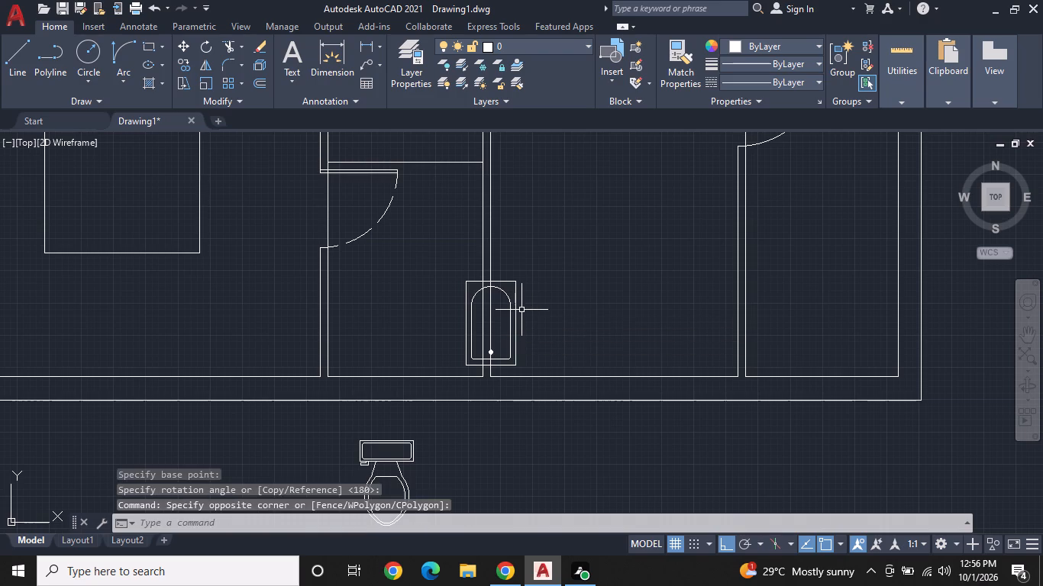
pyautogui.click(512, 308)
pyautogui.rightClick(512, 308)
pyautogui.click(547, 291)
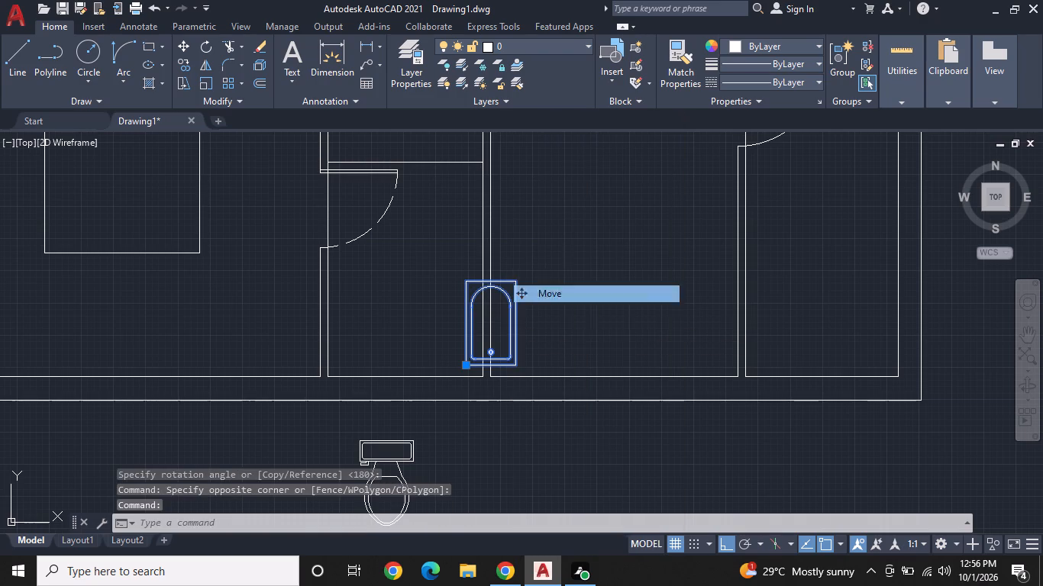
pyautogui.click(515, 282)
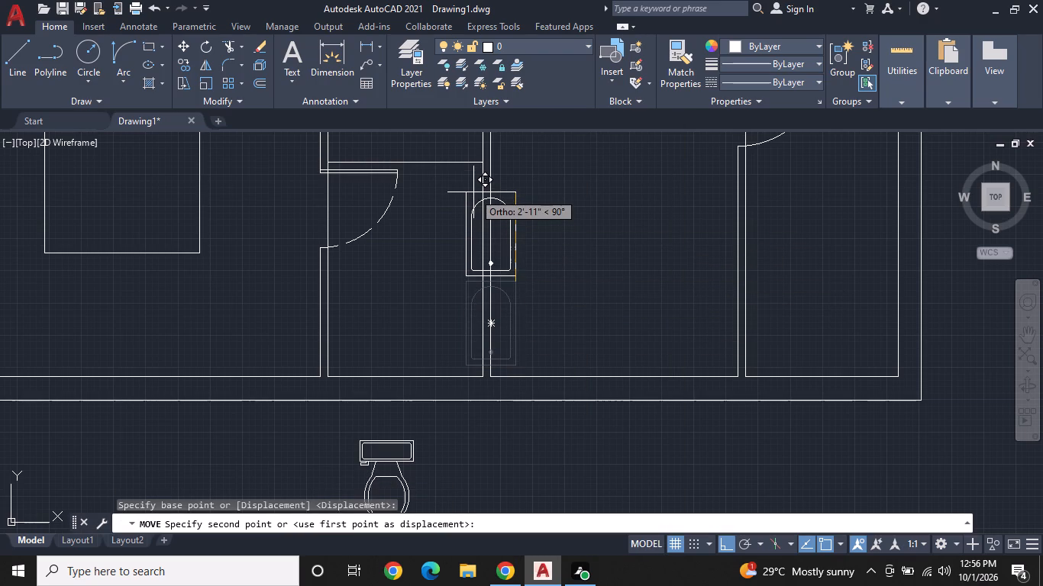
pyautogui.press('F8')
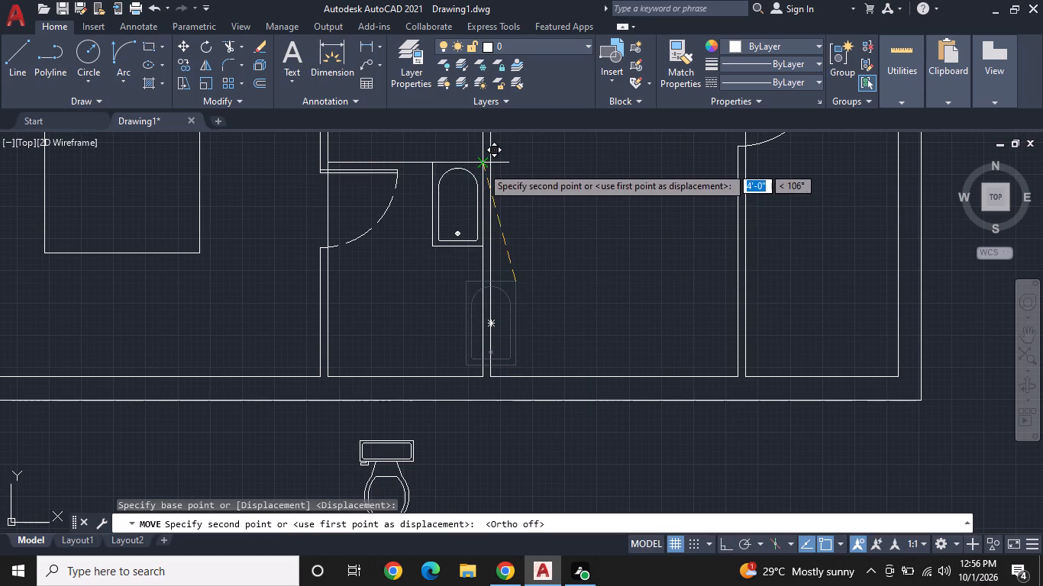
pyautogui.click(482, 165)
pyautogui.press('F8')
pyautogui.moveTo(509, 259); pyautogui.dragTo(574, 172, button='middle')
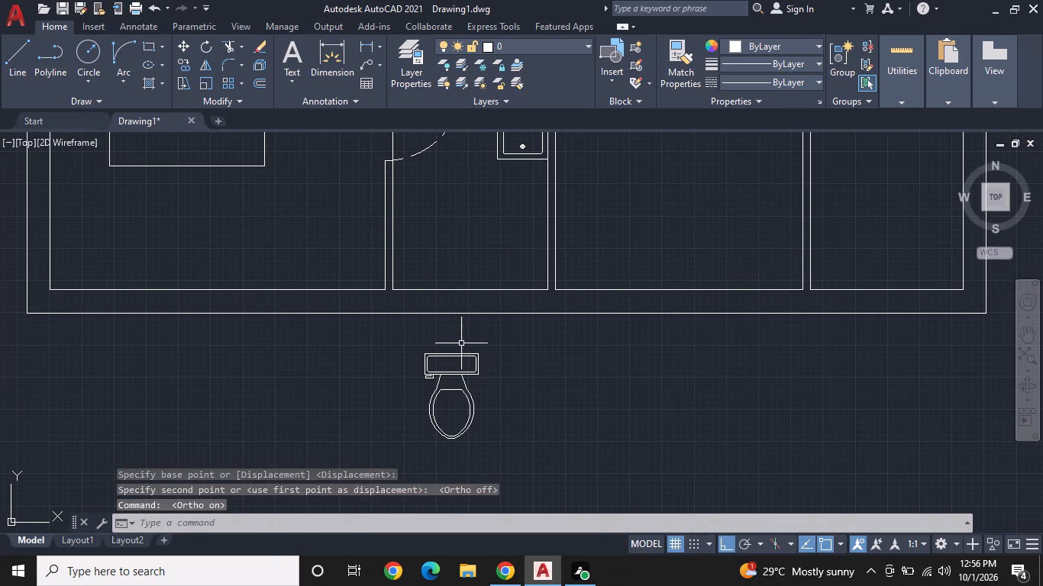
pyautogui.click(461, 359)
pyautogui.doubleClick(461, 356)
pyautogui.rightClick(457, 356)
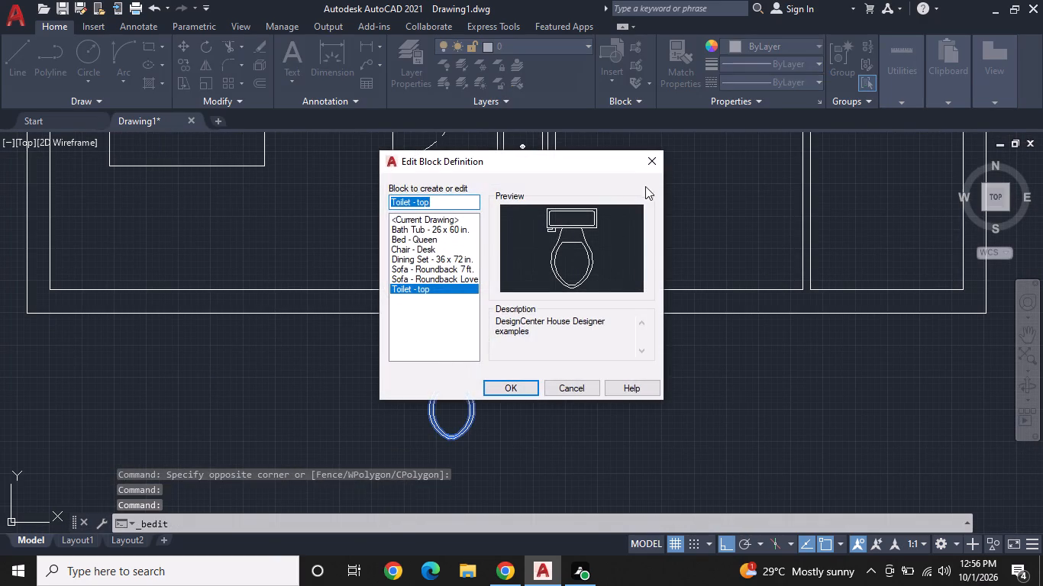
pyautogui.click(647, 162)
# Rotate the loose toilet block outside the south wall 180° so its tank is on the south side.
pyautogui.moveTo(474, 348); pyautogui.dragTo(473, 362)
pyautogui.click(470, 375)
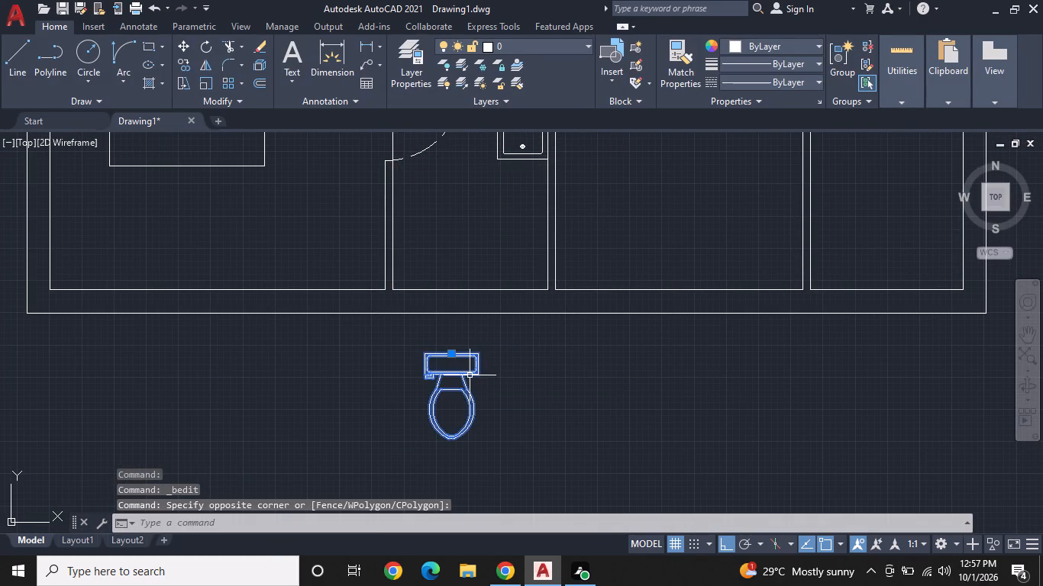
pyautogui.rightClick(470, 376)
pyautogui.click(535, 350)
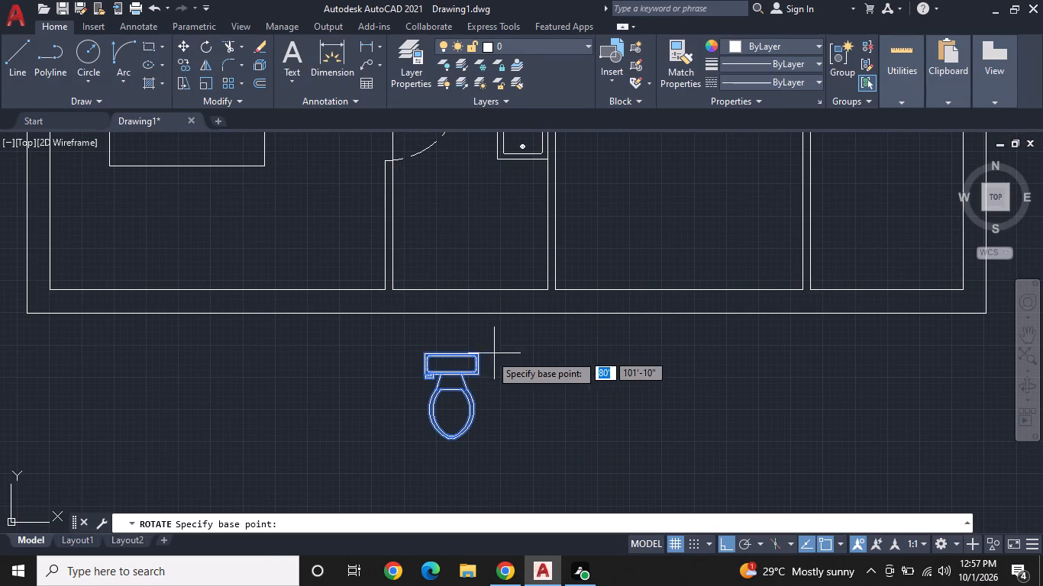
pyautogui.click(480, 354)
pyautogui.click(396, 400)
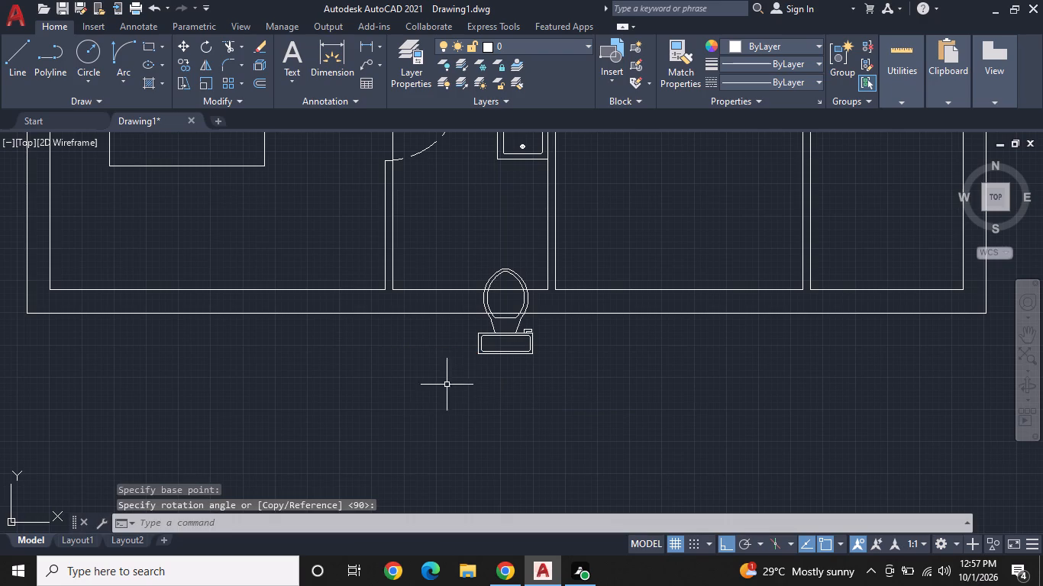
# Move the toilet into the narrow south bathroom, with its tank against the south wall near the southwest corner.
pyautogui.click(516, 356)
pyautogui.click(505, 354)
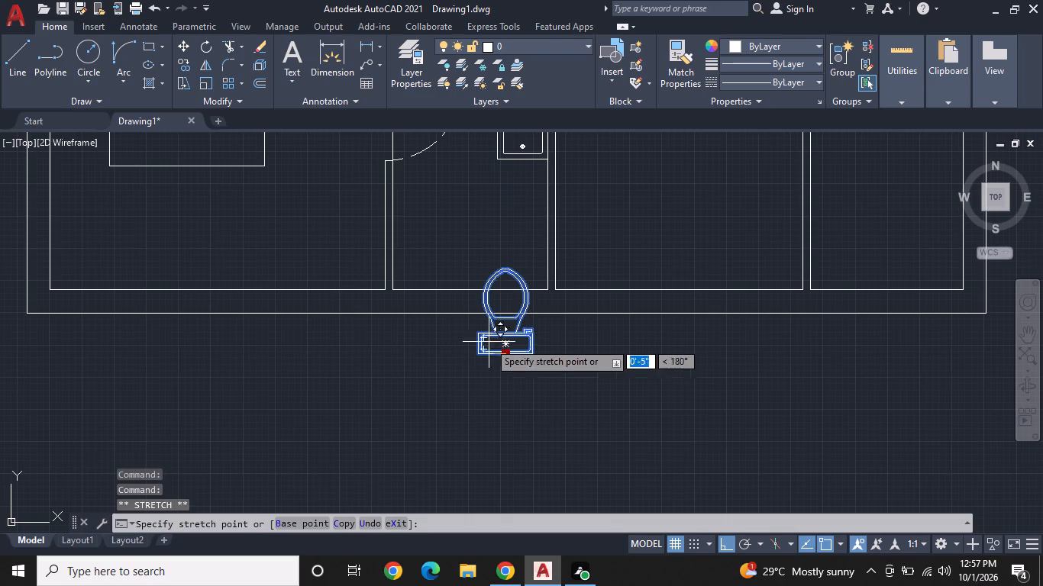
pyautogui.press('F8')
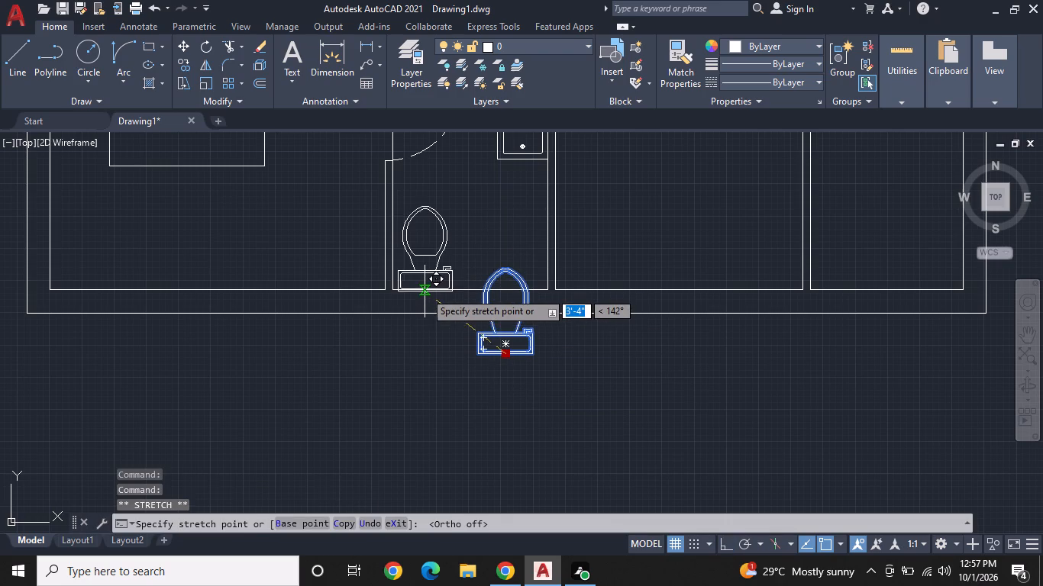
pyautogui.click(435, 289)
pyautogui.moveTo(521, 286); pyautogui.dragTo(521, 289, button='middle')
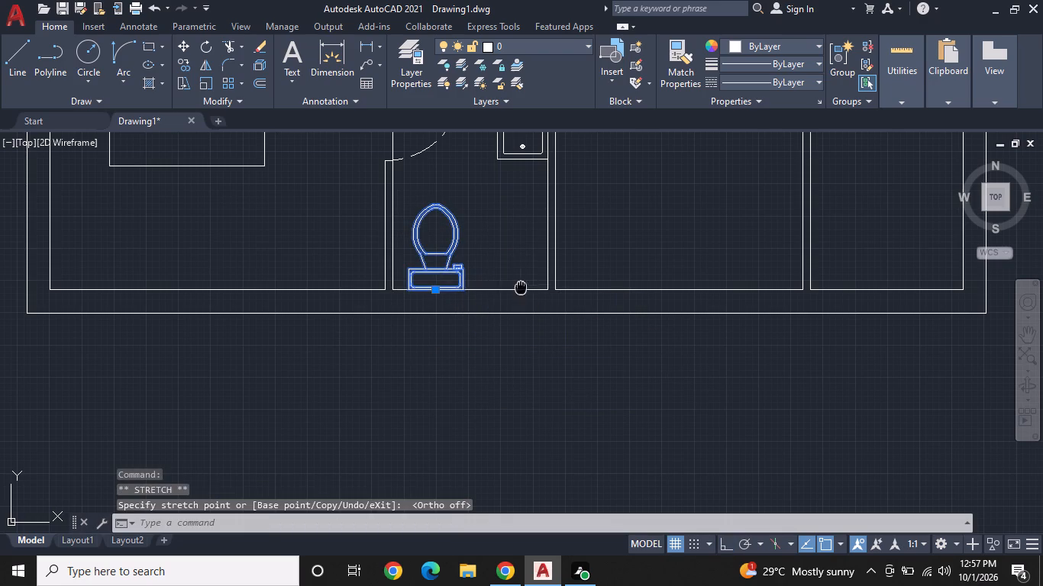
pyautogui.moveTo(521, 289); pyautogui.dragTo(500, 363, button='middle')
pyautogui.press('Escape')
# Rotate the queen bed in the southwest bedroom 90° counterclockwise about its northwest corner so the pillows face west.
pyautogui.scroll(-1, 471, 319)
pyautogui.moveTo(467, 314); pyautogui.dragTo(529, 320, button='middle')
pyautogui.moveTo(539, 323); pyautogui.dragTo(552, 331, button='middle')
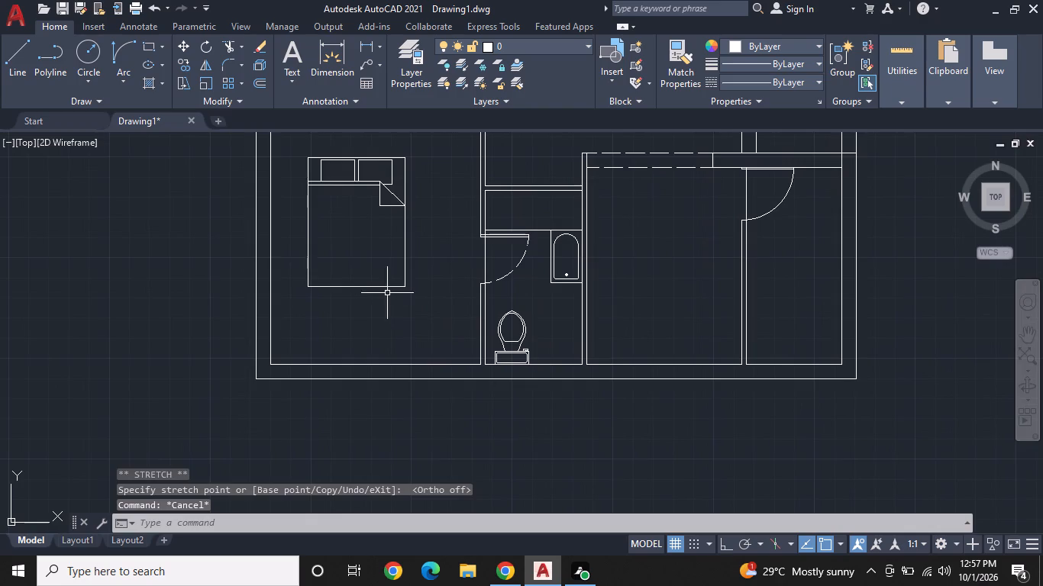
pyautogui.moveTo(387, 298); pyautogui.dragTo(444, 364, button='middle')
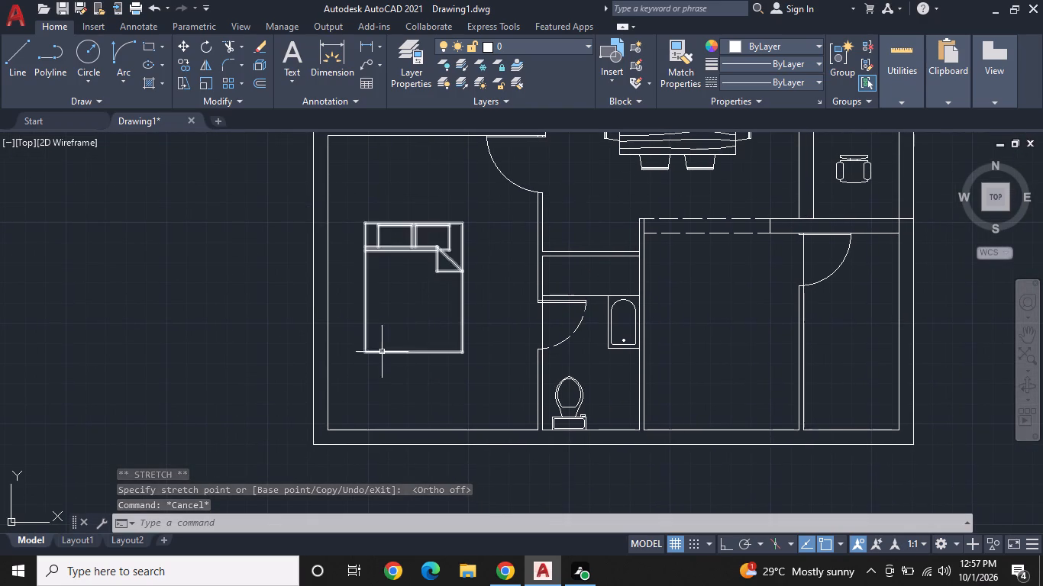
pyautogui.click(381, 353)
pyautogui.rightClick(379, 351)
pyautogui.click(428, 343)
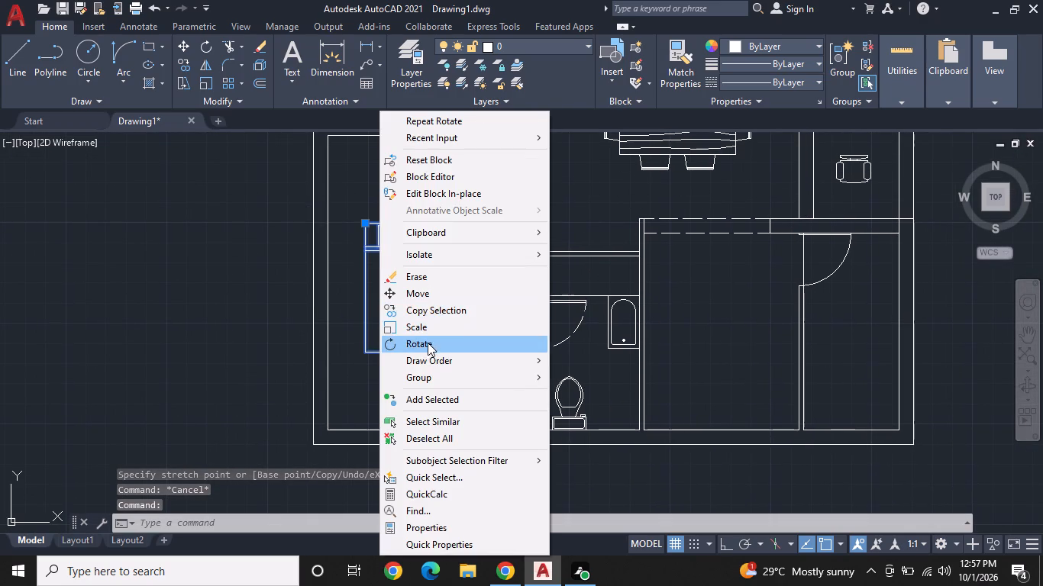
pyautogui.click(365, 227)
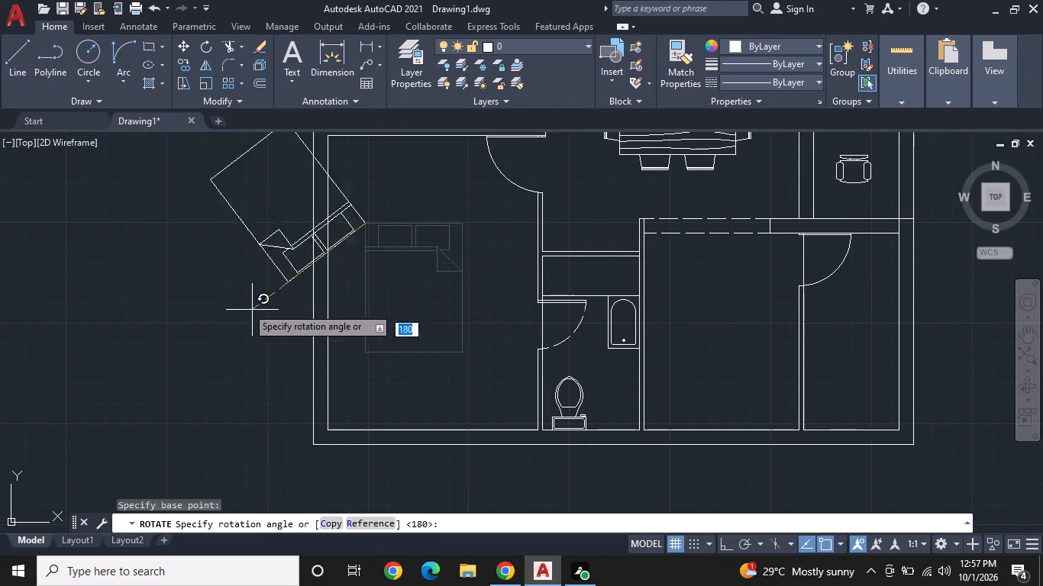
pyautogui.press('F8')
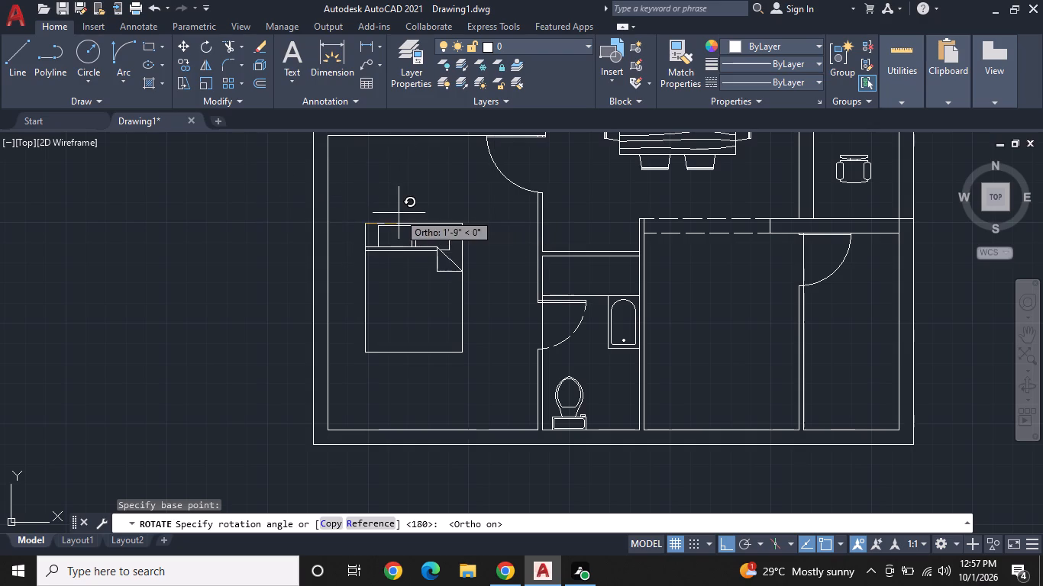
pyautogui.click(372, 188)
# Move the rotated bed south with its headboard against the southwest bedroom's west wall, clear of the bedroom door.
pyautogui.click(370, 213)
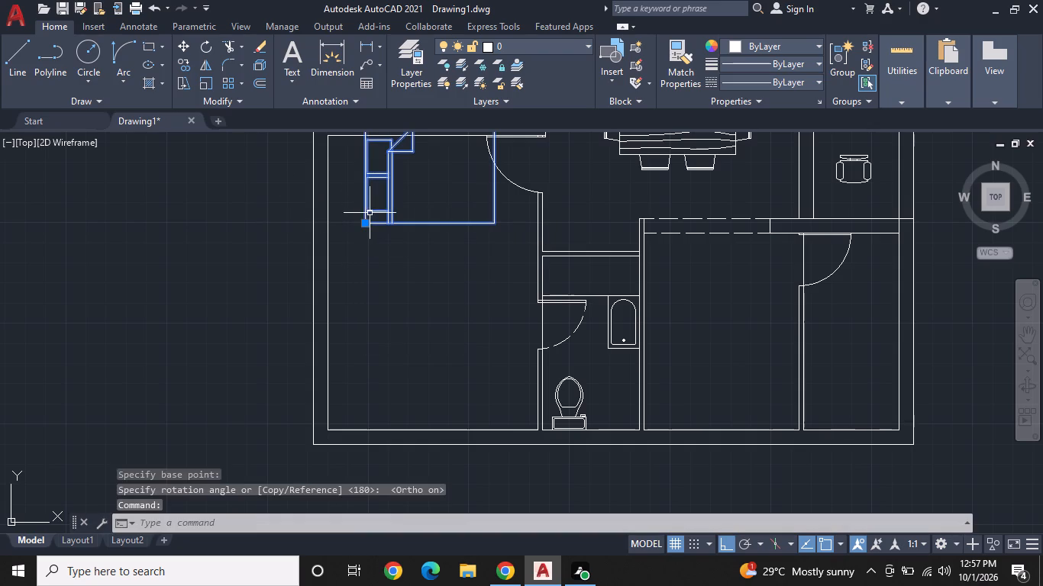
pyautogui.click(363, 223)
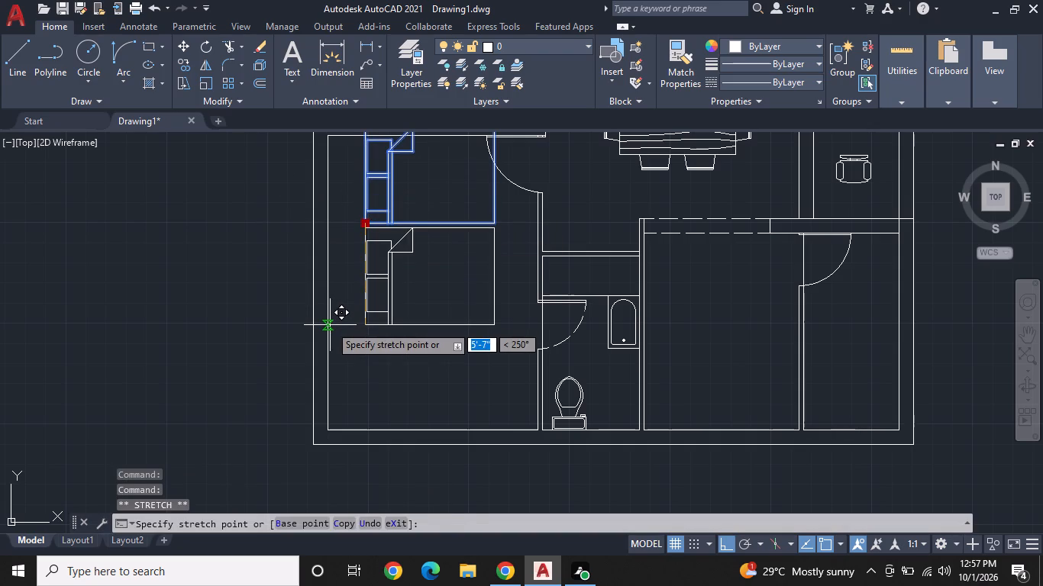
pyautogui.press('F8')
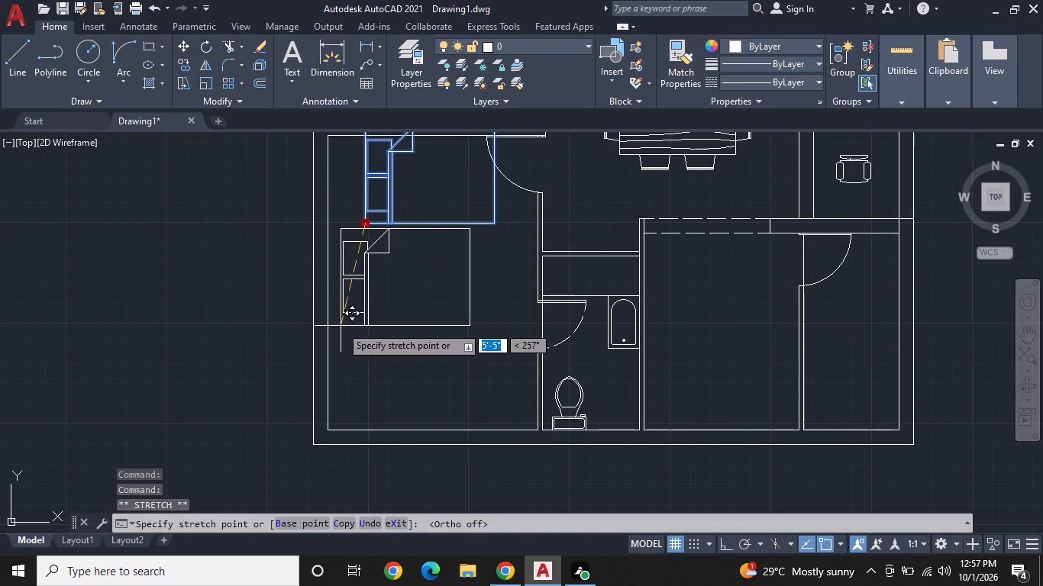
pyautogui.click(334, 327)
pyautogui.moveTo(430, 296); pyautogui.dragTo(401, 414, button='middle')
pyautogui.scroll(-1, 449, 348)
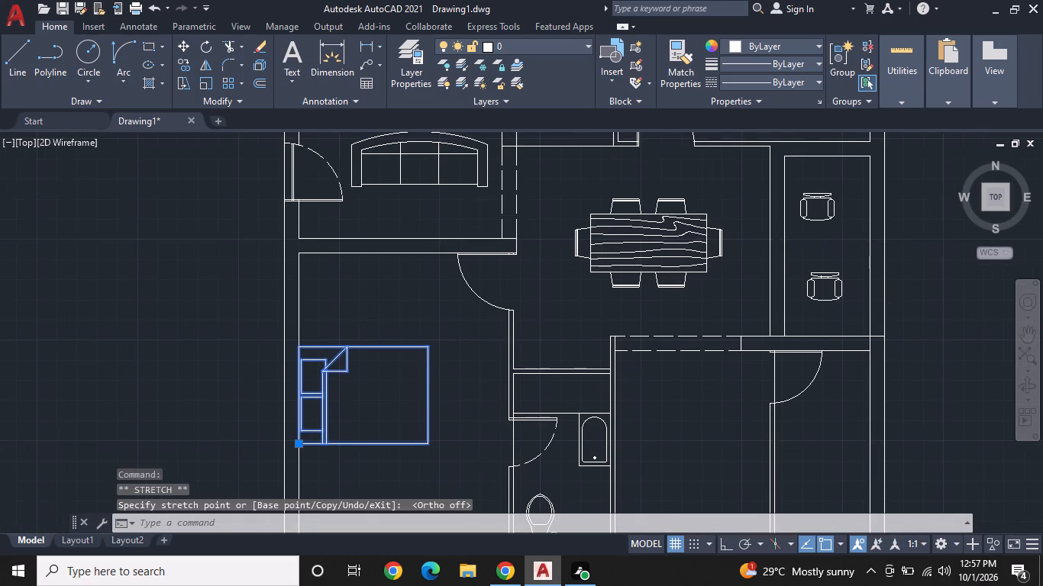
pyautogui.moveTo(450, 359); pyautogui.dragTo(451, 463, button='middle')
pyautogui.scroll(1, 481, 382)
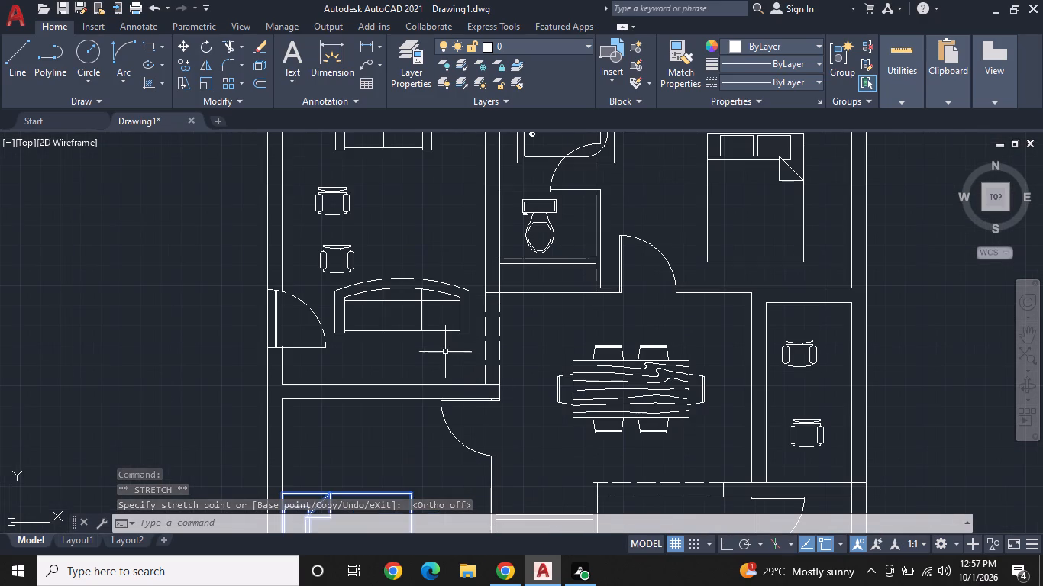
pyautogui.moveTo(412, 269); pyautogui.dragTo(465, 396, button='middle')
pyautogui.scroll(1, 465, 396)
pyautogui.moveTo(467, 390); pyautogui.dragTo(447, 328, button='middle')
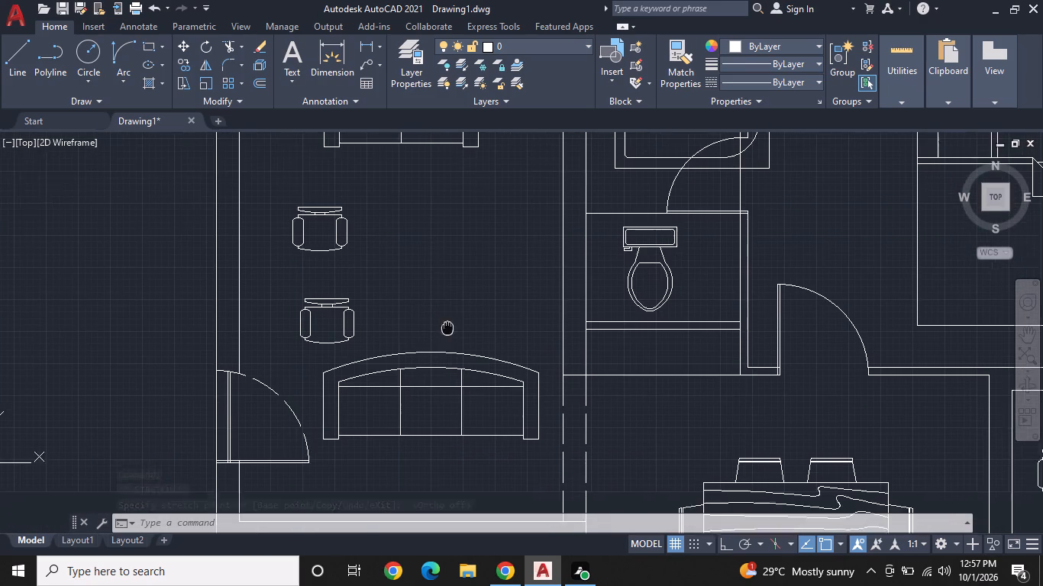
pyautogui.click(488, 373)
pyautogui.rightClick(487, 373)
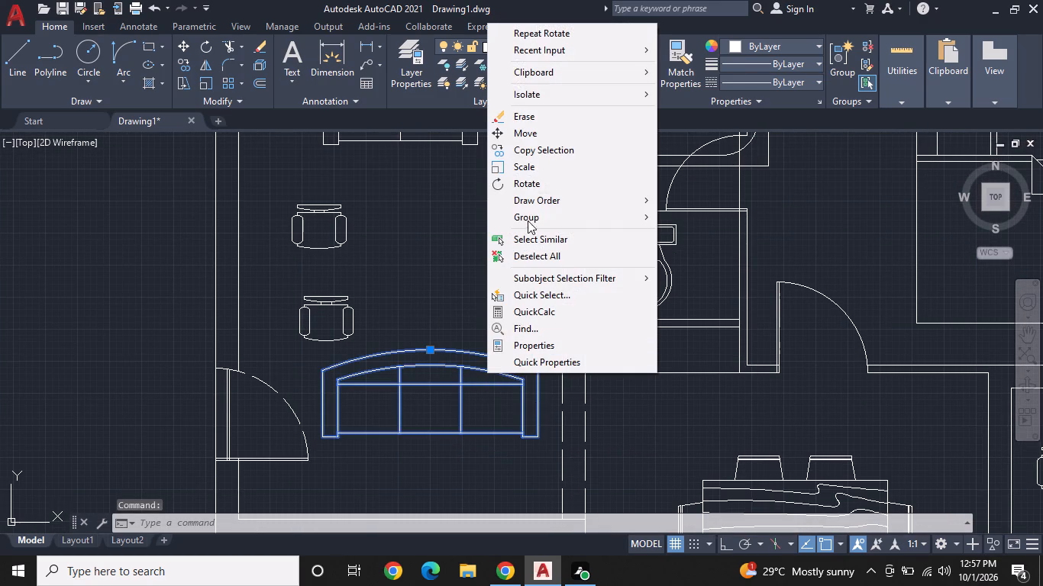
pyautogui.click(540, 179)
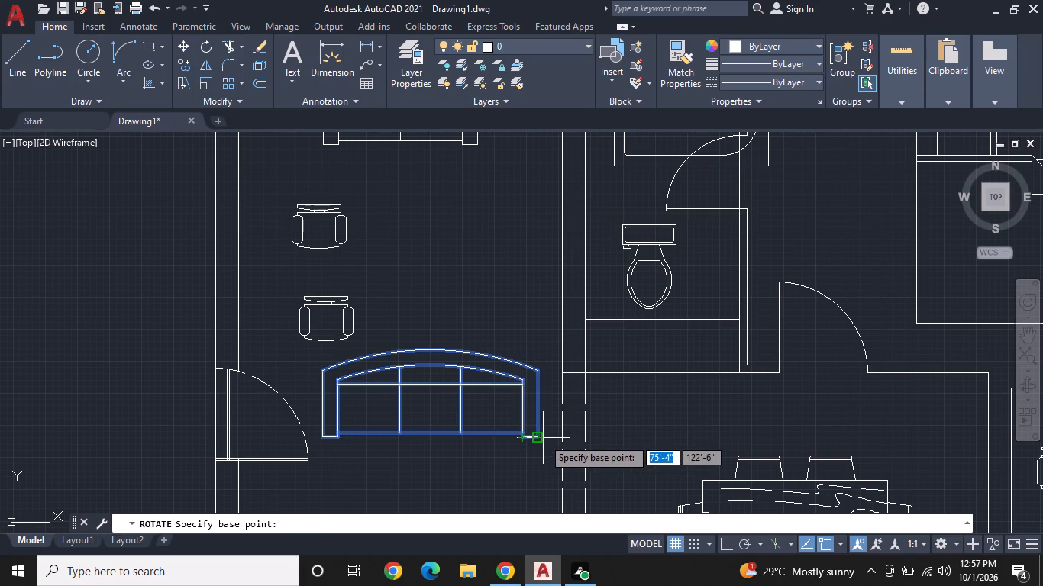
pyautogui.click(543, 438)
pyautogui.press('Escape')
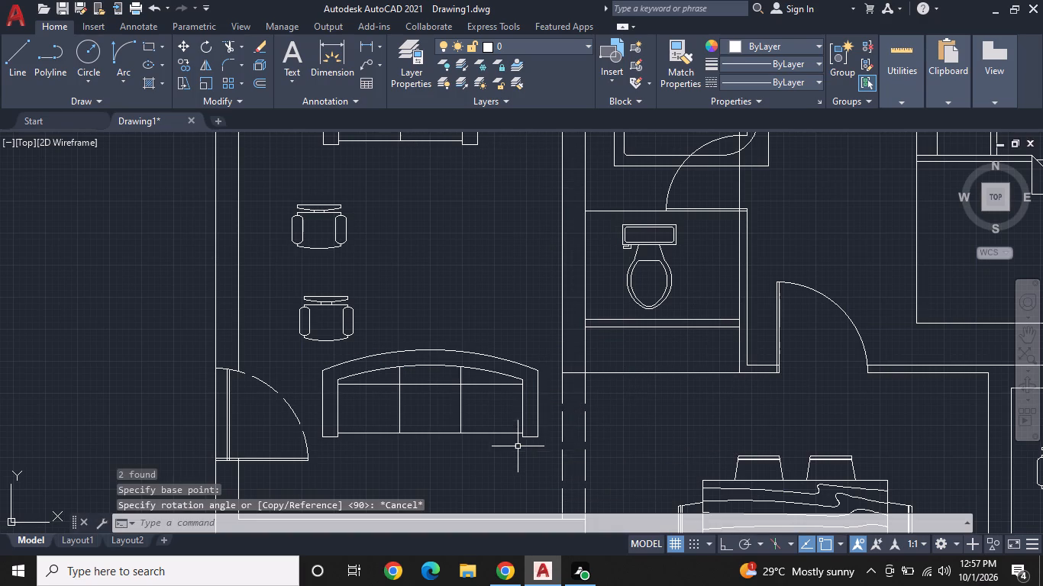
# Rotate the three-seat sofa in the northwest living room 90° clockwise about its southeast corner so its back faces east.
pyautogui.click(515, 434)
pyautogui.rightClick(515, 433)
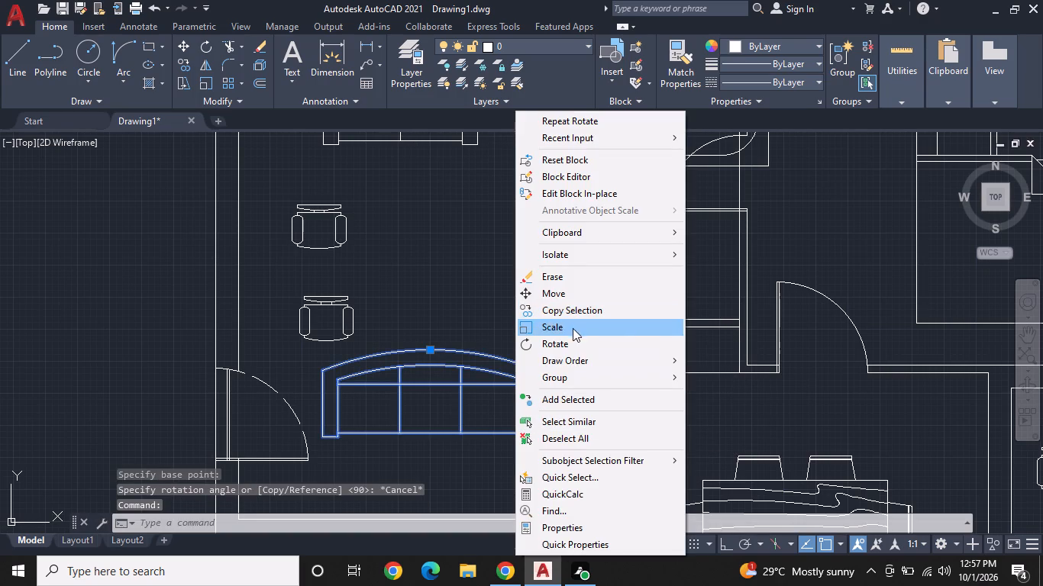
pyautogui.click(571, 349)
pyautogui.click(520, 440)
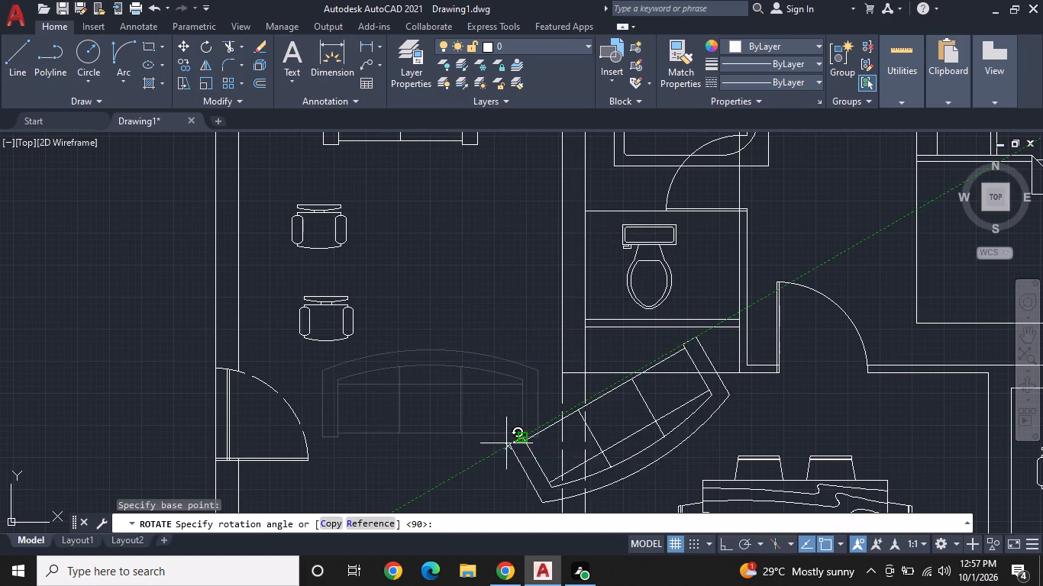
pyautogui.press('F8')
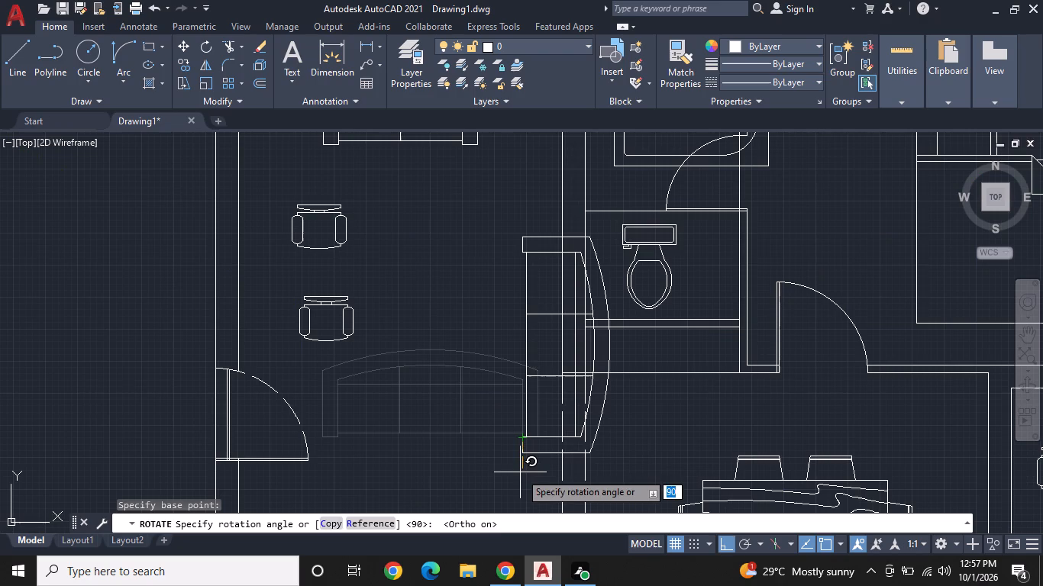
pyautogui.click(520, 472)
# Move the rotated three-seat sofa north so its curved back rests against the living room's east wall.
pyautogui.click(607, 362)
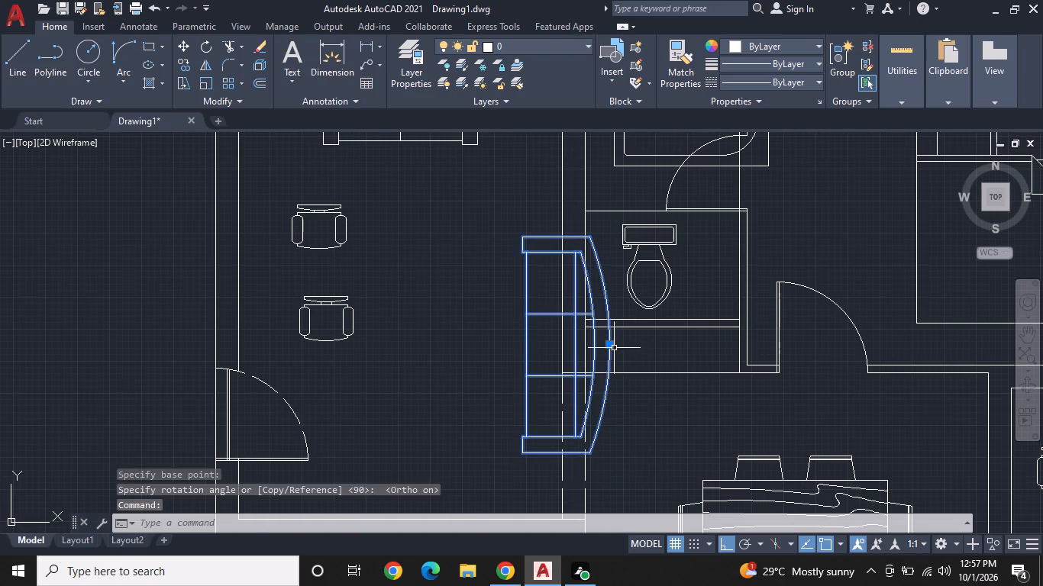
pyautogui.click(612, 344)
pyautogui.press('F8')
pyautogui.moveTo(521, 285); pyautogui.dragTo(485, 400, button='middle')
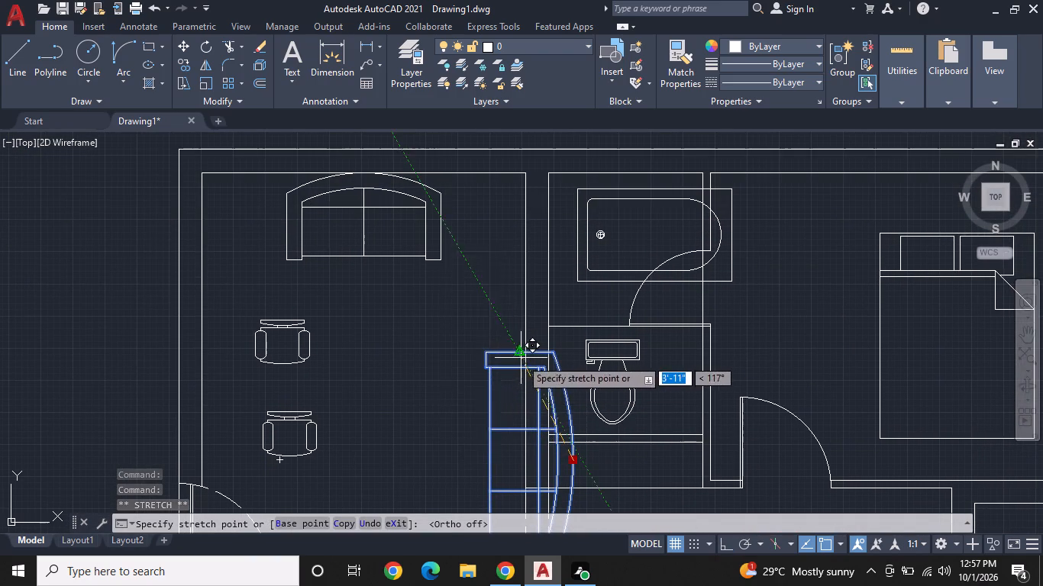
pyautogui.click(522, 380)
pyautogui.press('Escape')
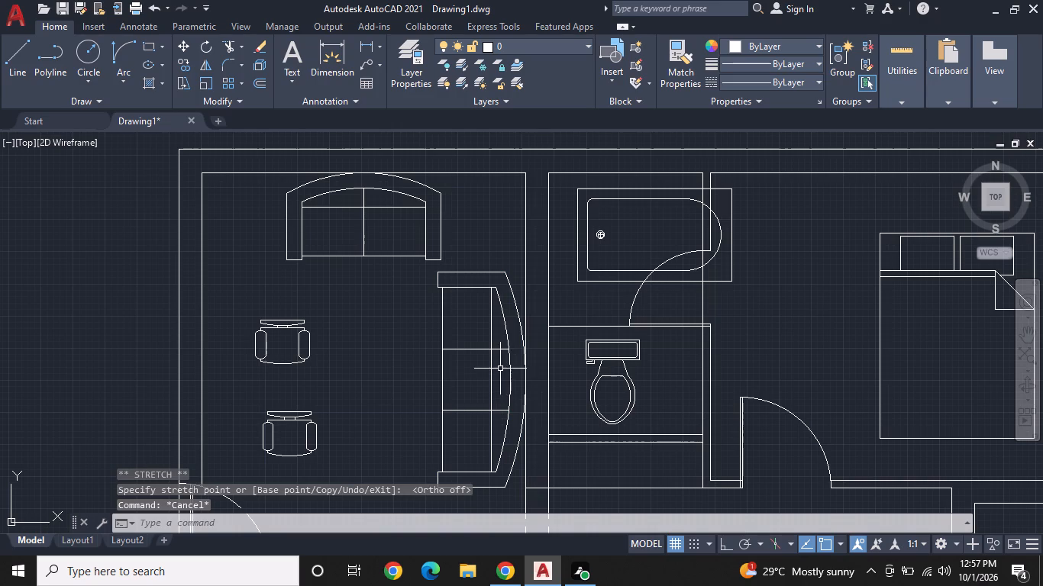
pyautogui.moveTo(397, 371); pyautogui.dragTo(472, 314, button='middle')
pyautogui.press('Escape')
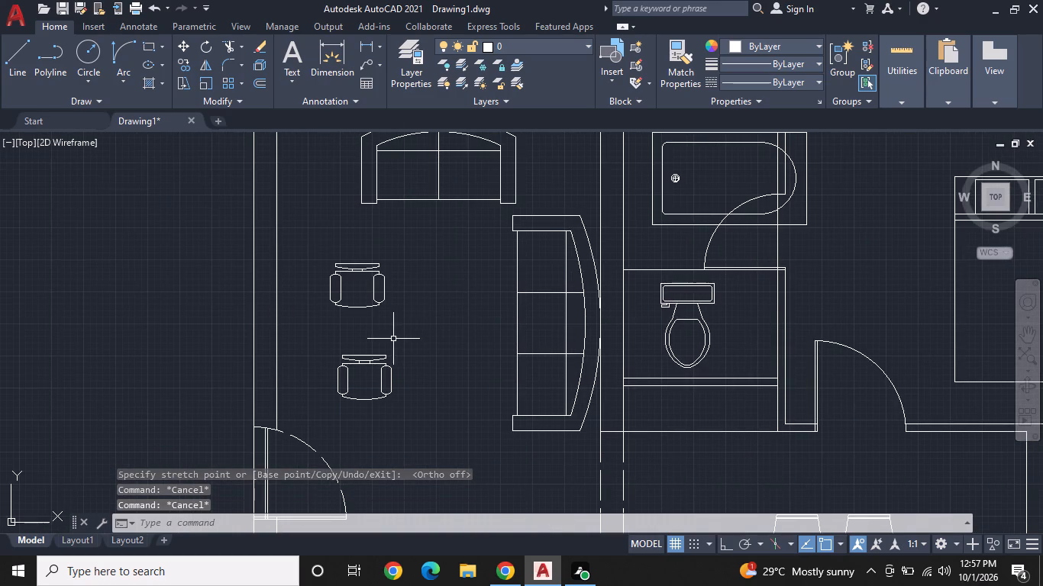
# Rotate the northern armchair in the living room 90° counterclockwise so its back faces west.
pyautogui.moveTo(399, 346); pyautogui.dragTo(438, 371, button='middle')
pyautogui.click(415, 296)
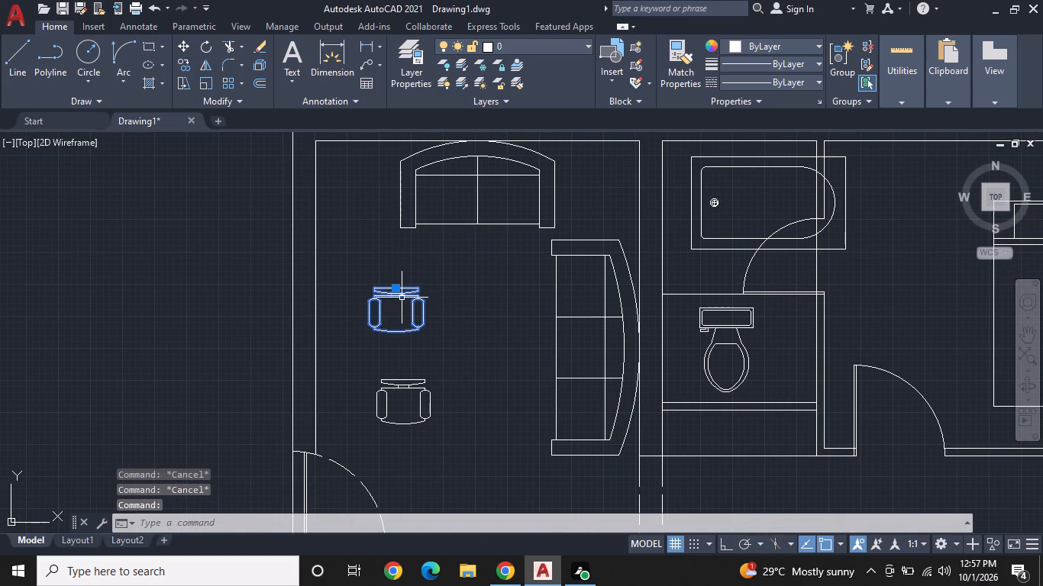
pyautogui.rightClick(402, 298)
pyautogui.click(460, 338)
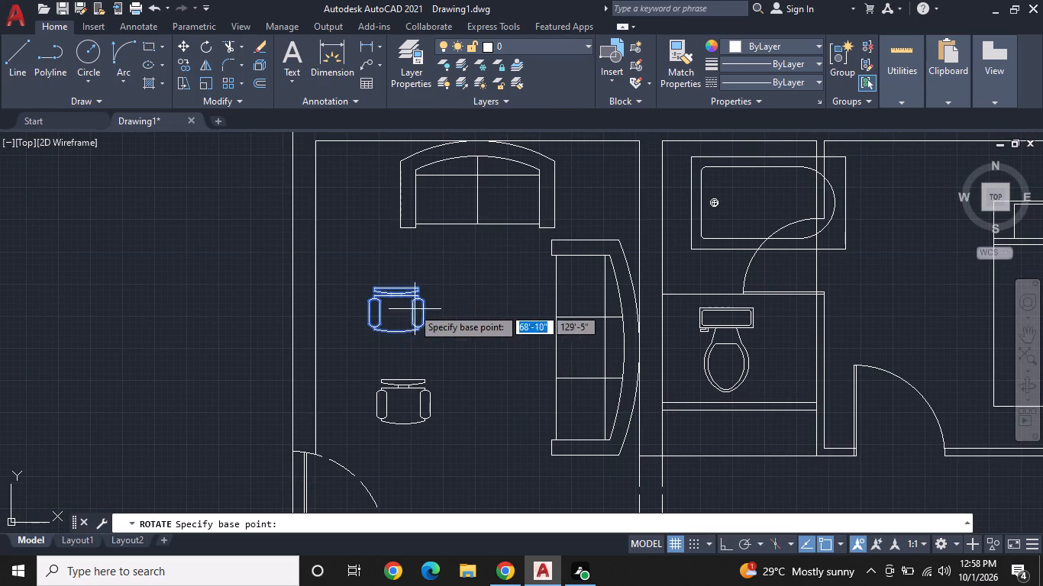
pyautogui.click(372, 288)
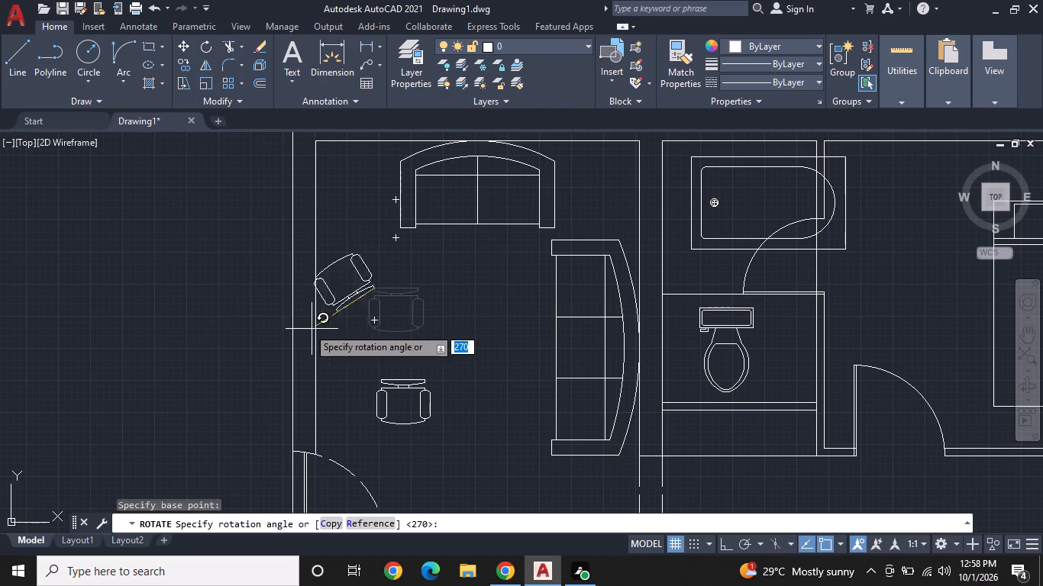
pyautogui.press('F8')
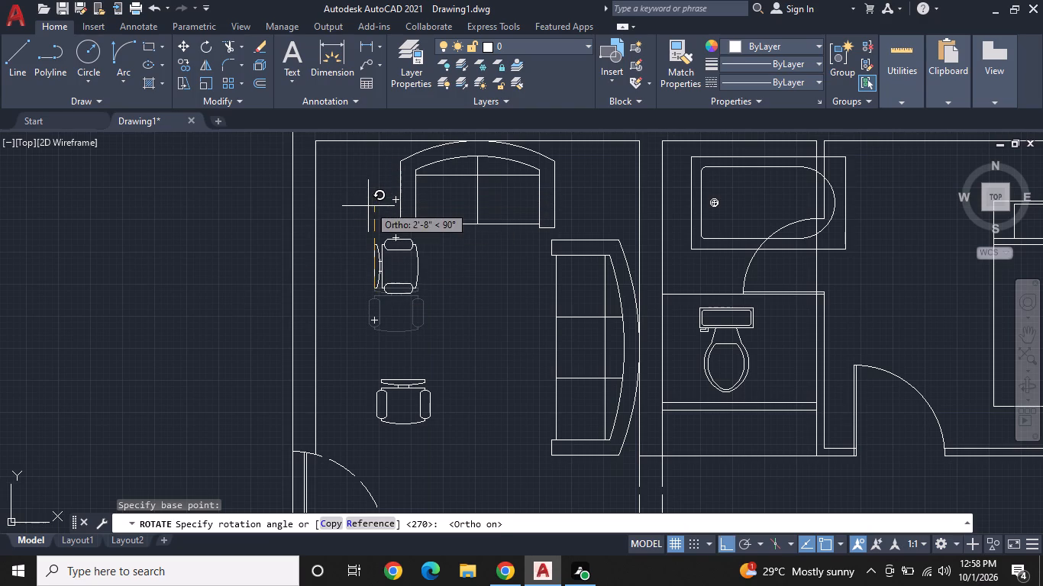
pyautogui.click(368, 206)
# Move the rotated armchair west so its back sits just off the living room's west wall.
pyautogui.click(376, 272)
pyautogui.click(375, 268)
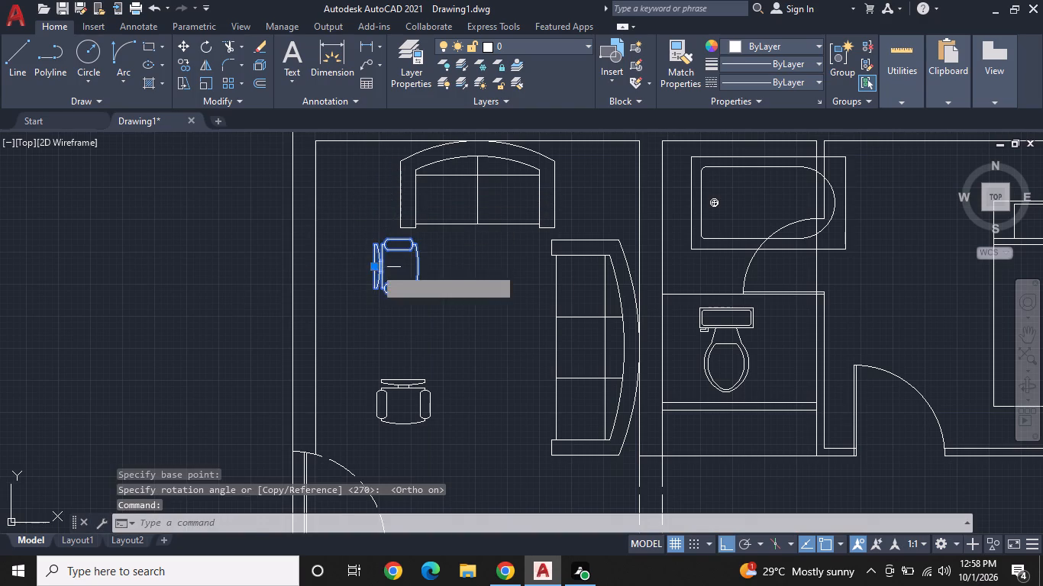
pyautogui.press('F8')
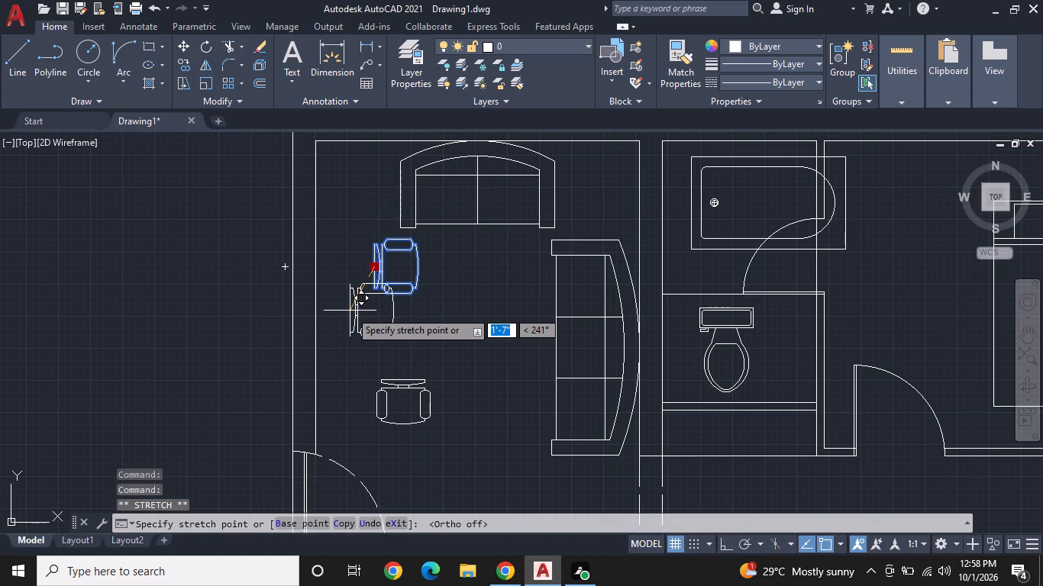
pyautogui.click(324, 294)
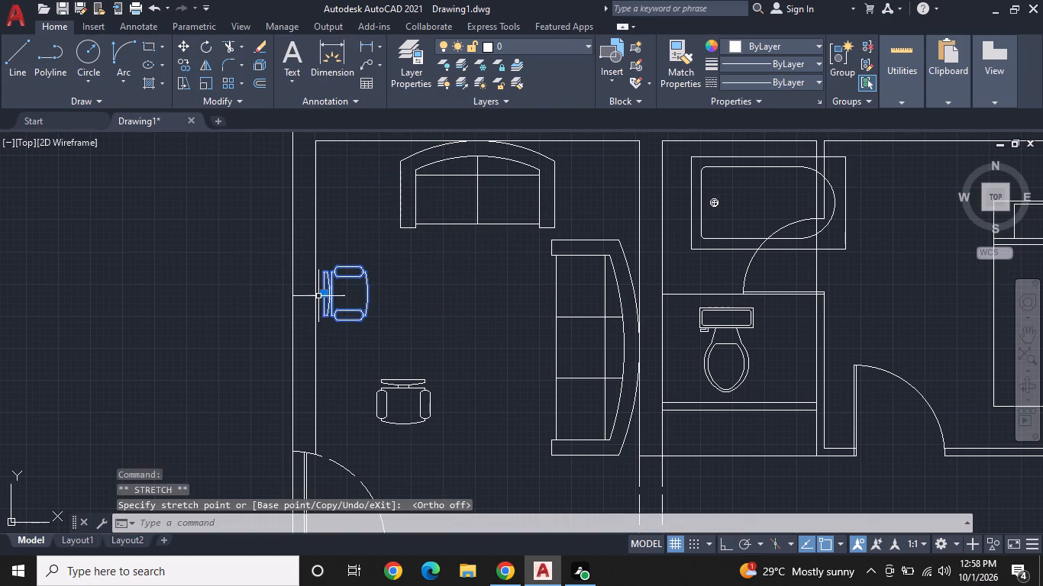
# Copy the west-wall armchair straight south by about 2'-2" to form a pair along the wall.
pyautogui.click(397, 385)
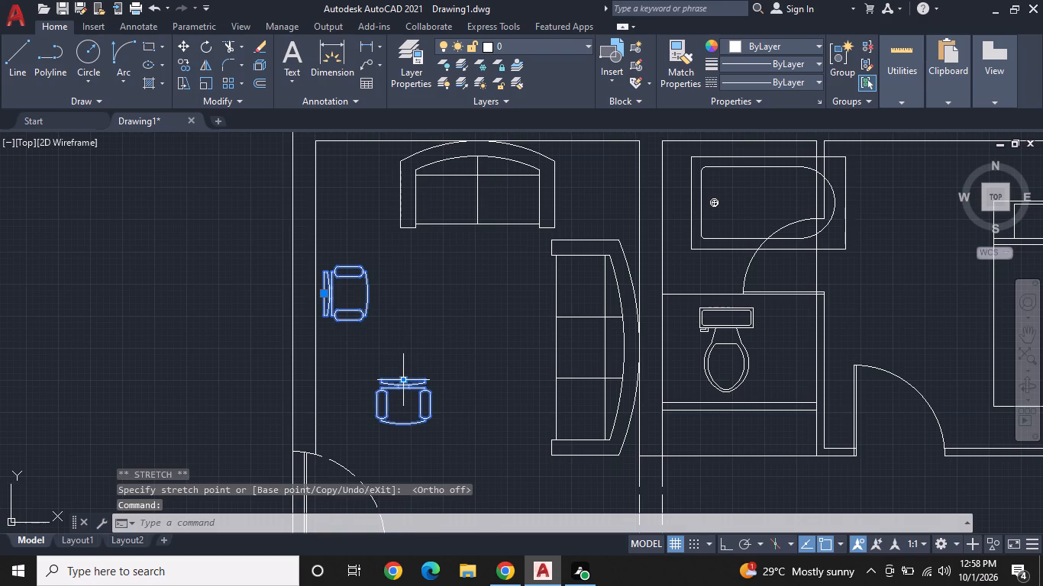
pyautogui.press('Escape')
pyautogui.click(325, 299)
pyautogui.rightClick(325, 299)
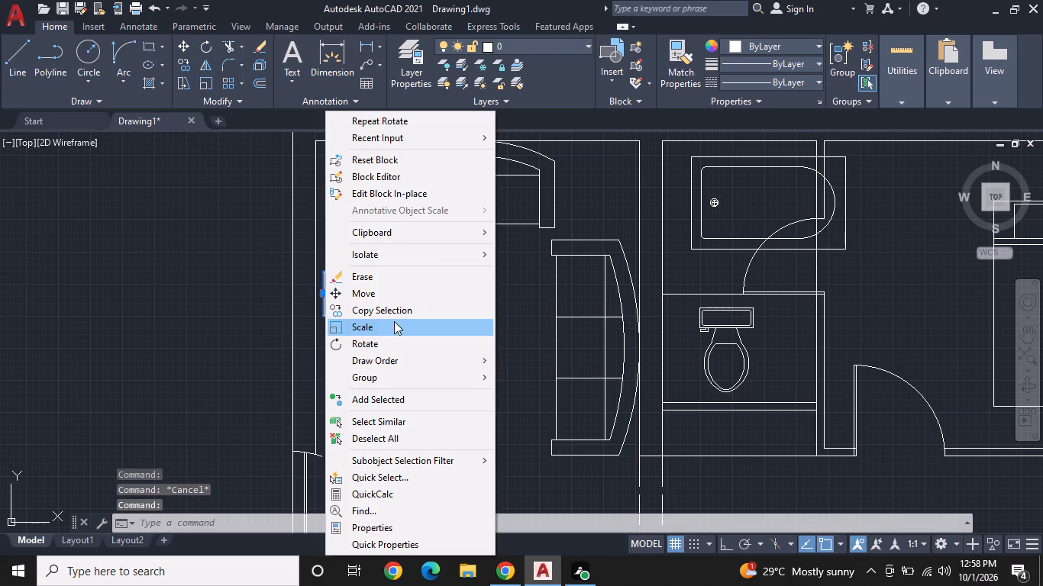
pyautogui.click(399, 310)
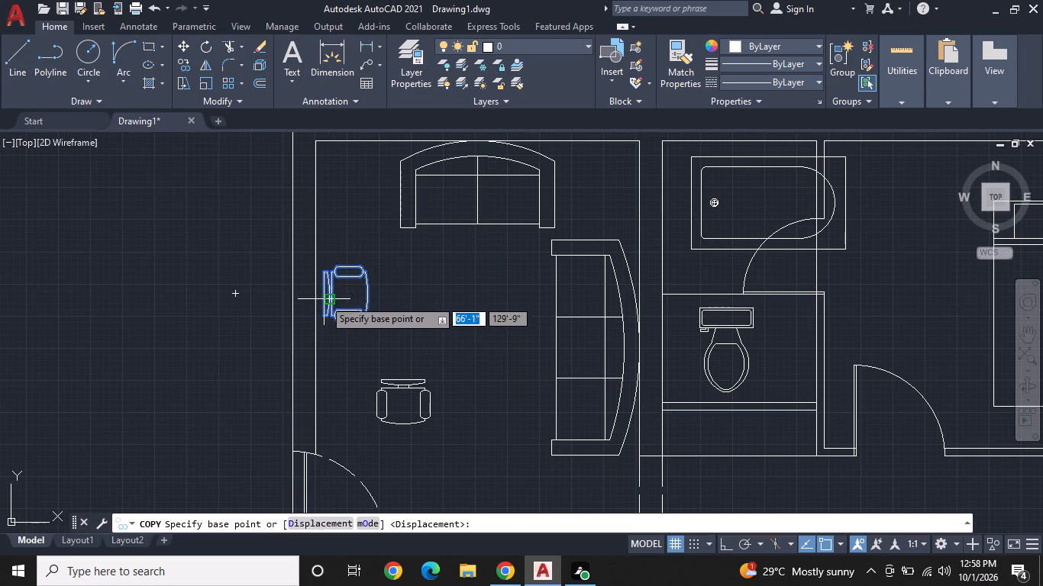
pyautogui.click(323, 295)
pyautogui.press('F8')
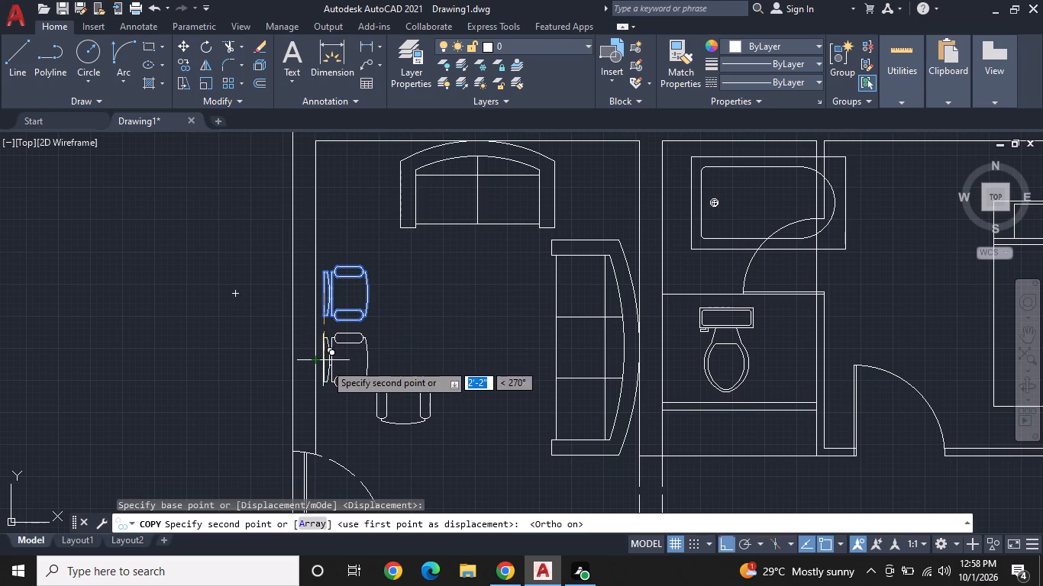
pyautogui.click(330, 358)
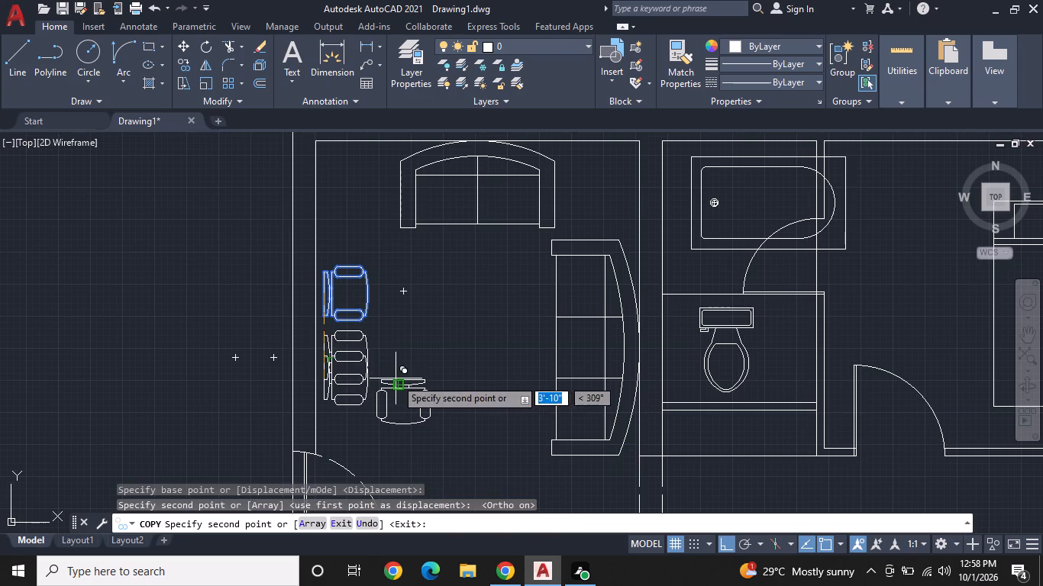
pyautogui.press('Escape')
# Erase the leftover unrotated armchair in the living room.
pyautogui.click(408, 385)
pyautogui.rightClick(408, 385)
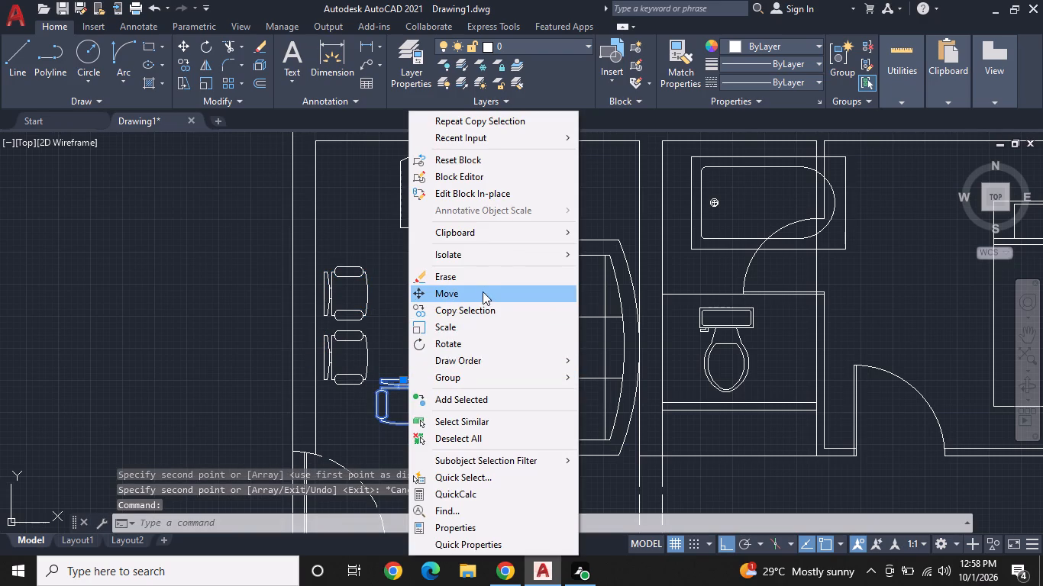
pyautogui.click(489, 281)
# Draw a circle as a round table in the open space between the armchair pair and the sofas.
pyautogui.scroll(-2, 521, 314)
pyautogui.moveTo(514, 346); pyautogui.dragTo(413, 349, button='middle')
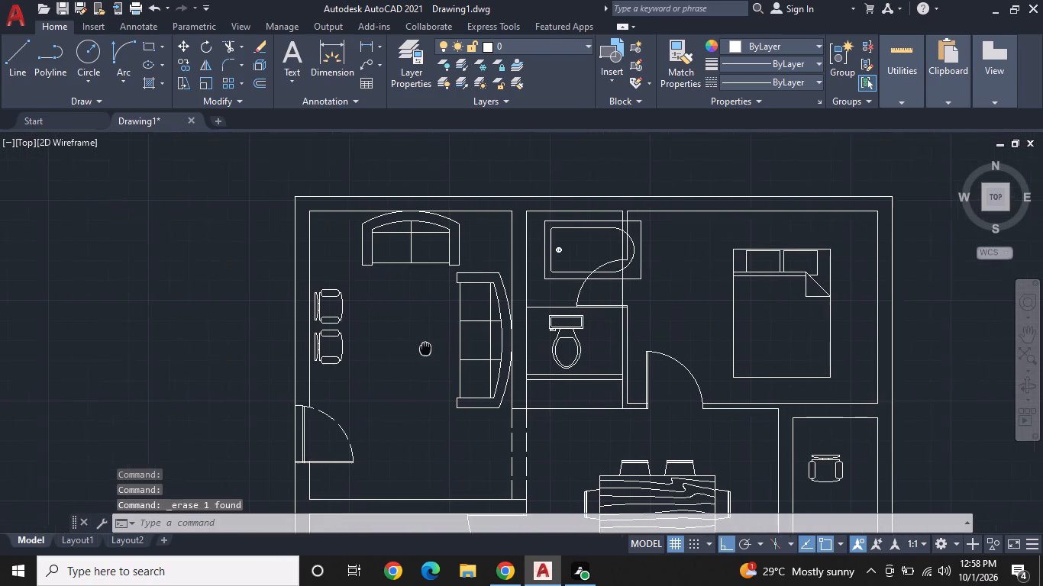
pyautogui.moveTo(413, 349); pyautogui.dragTo(376, 349, button='middle')
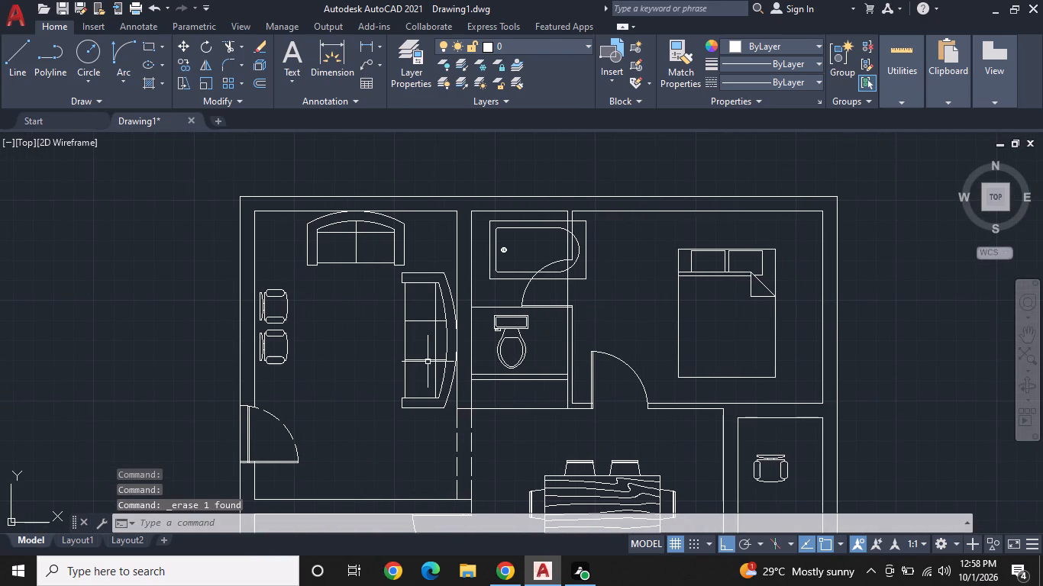
pyautogui.moveTo(428, 362); pyautogui.dragTo(390, 362, button='middle')
pyautogui.middleClick(390, 362)
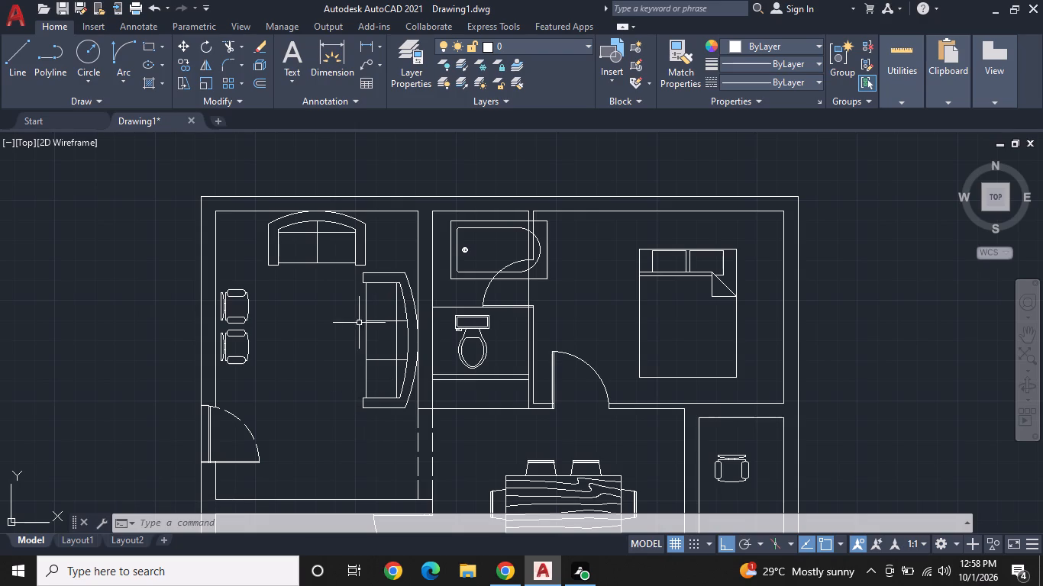
pyautogui.write('C')
pyautogui.press('space')
pyautogui.click(302, 318)
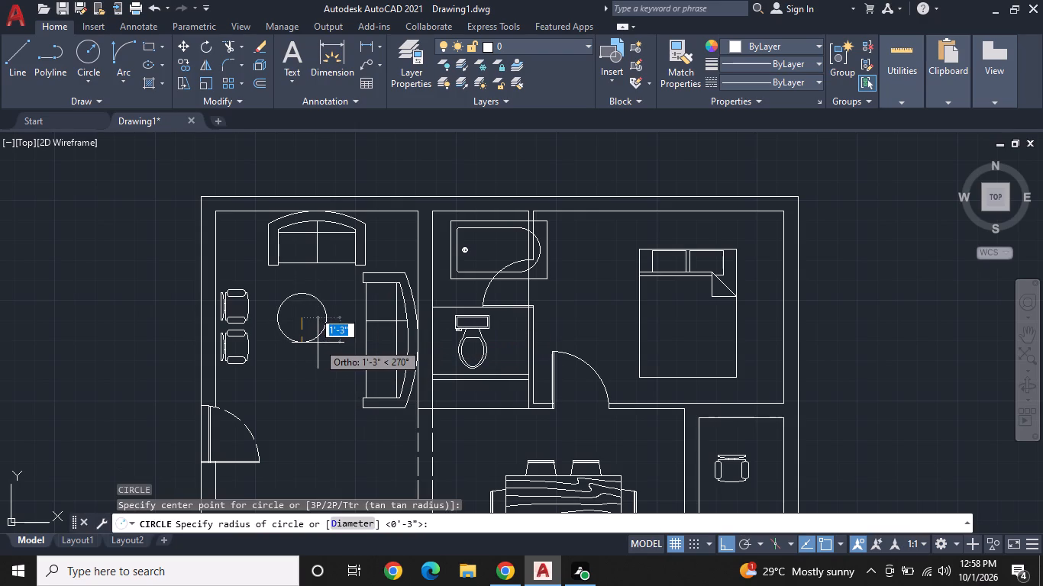
pyautogui.click(319, 346)
# Move the round table slightly south so it lines up with the armchair pair.
pyautogui.click(318, 340)
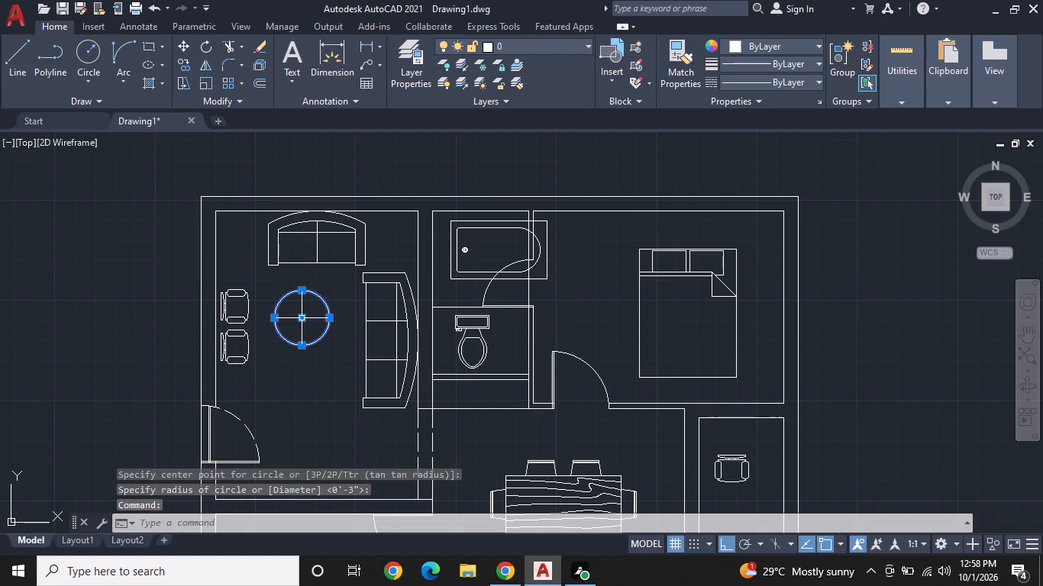
pyautogui.click(299, 314)
pyautogui.click(305, 334)
pyautogui.moveTo(389, 348); pyautogui.dragTo(389, 348, button='middle')
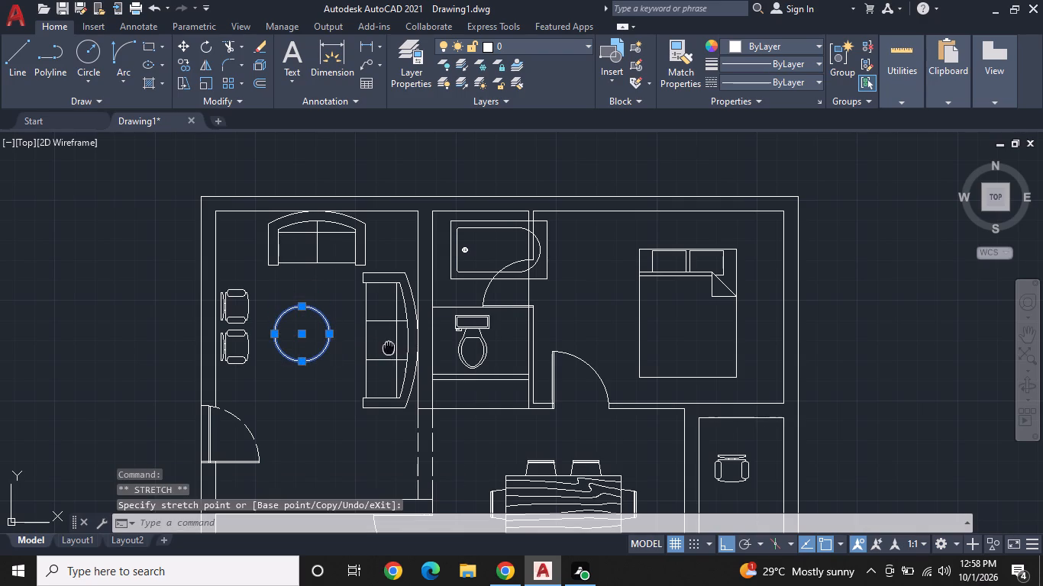
pyautogui.moveTo(389, 348); pyautogui.dragTo(324, 334, button='middle')
pyautogui.press('Escape')
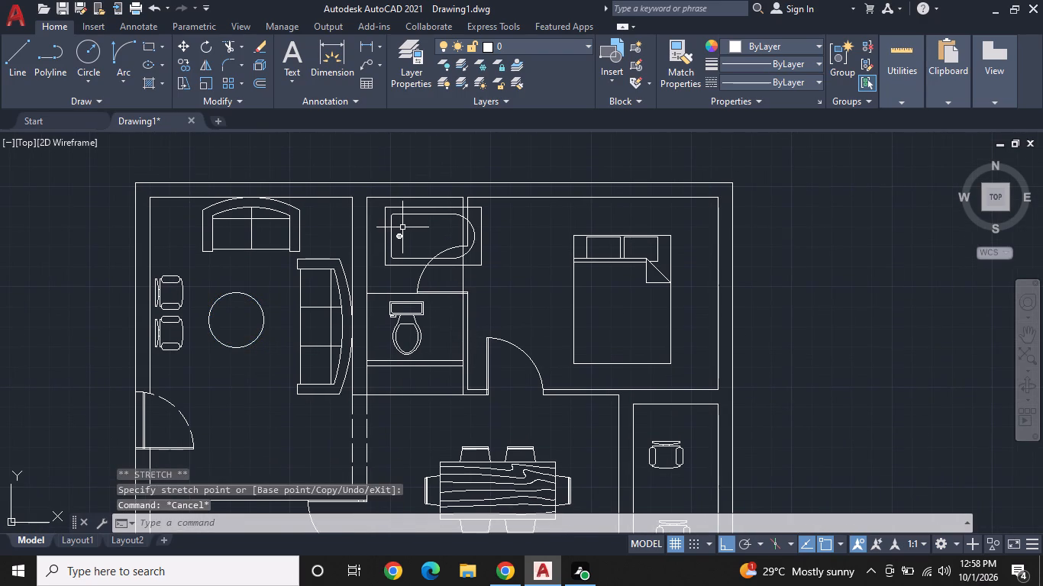
# Scale down the bathtub in the north bathroom about its northwest corner so it fits between the side walls.
pyautogui.scroll(1, 400, 228)
pyautogui.moveTo(412, 246); pyautogui.dragTo(421, 307, button='middle')
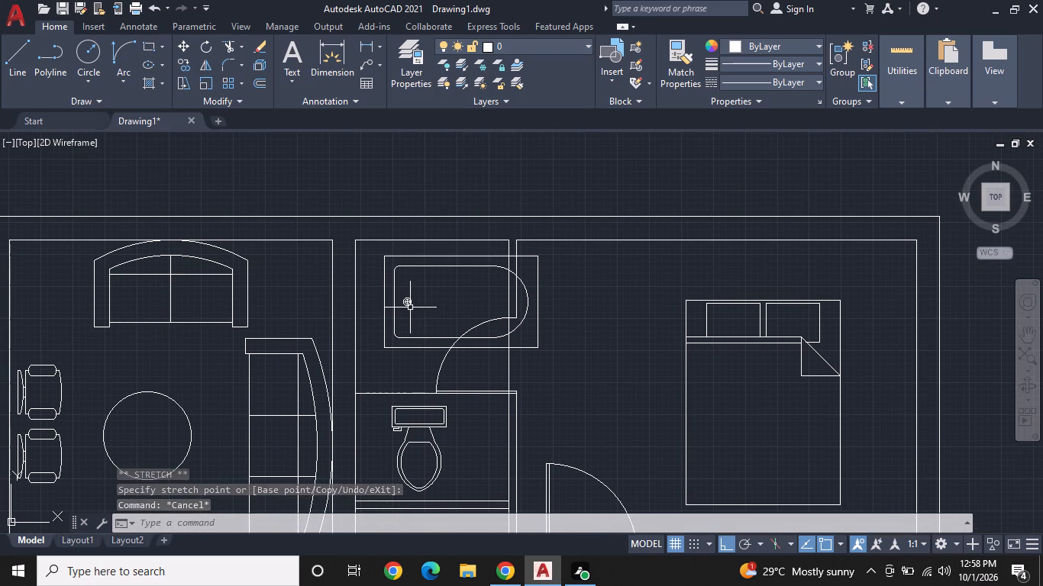
pyautogui.click(403, 302)
pyautogui.rightClick(403, 302)
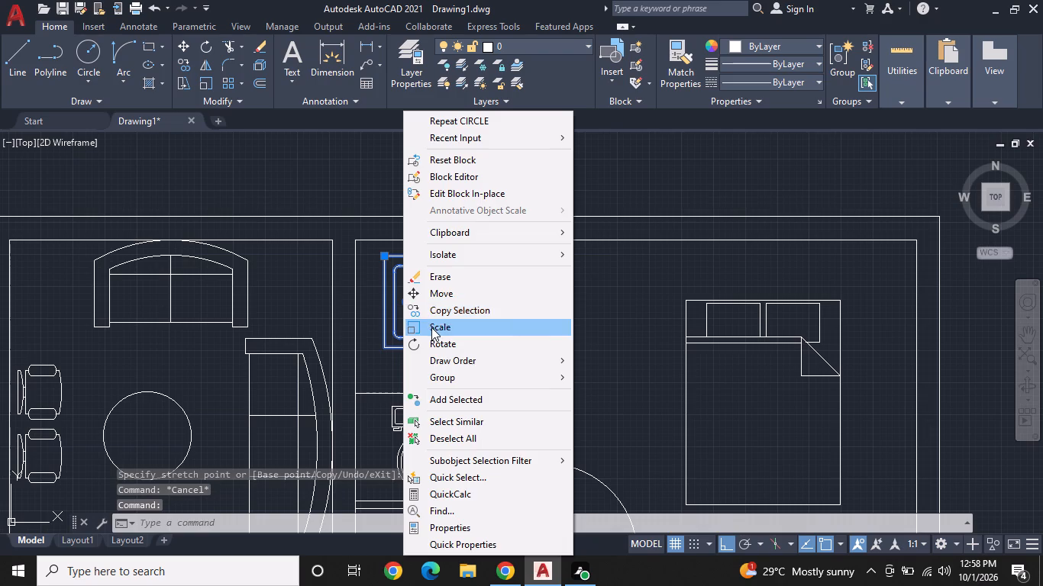
pyautogui.click(431, 327)
pyautogui.click(386, 257)
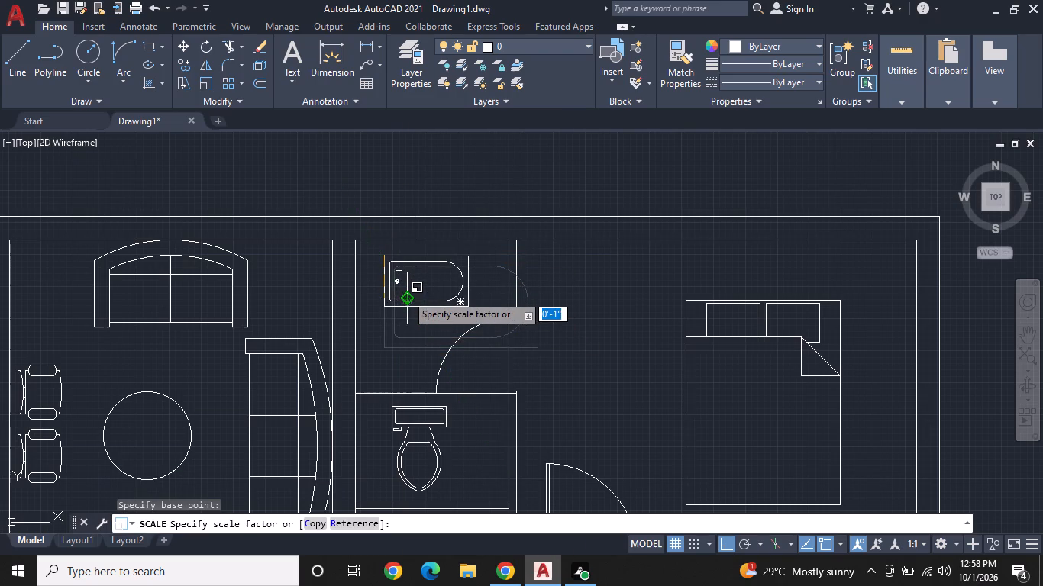
pyautogui.click(406, 295)
# Rotate the scaled bathtub 90° clockwise about its southeast corner so the drain end faces north.
pyautogui.click(477, 282)
pyautogui.click(462, 291)
pyautogui.rightClick(461, 291)
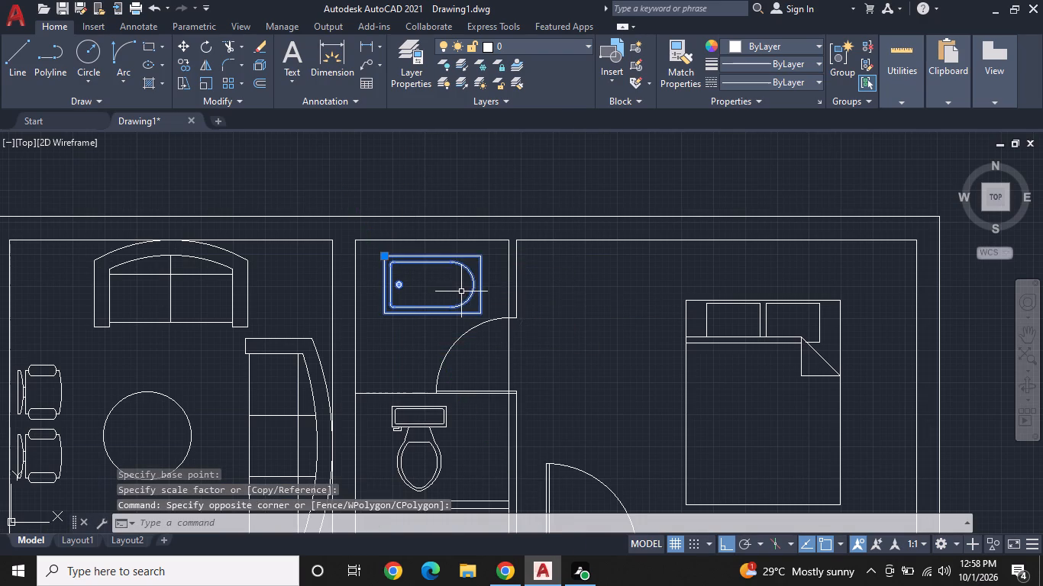
pyautogui.click(501, 346)
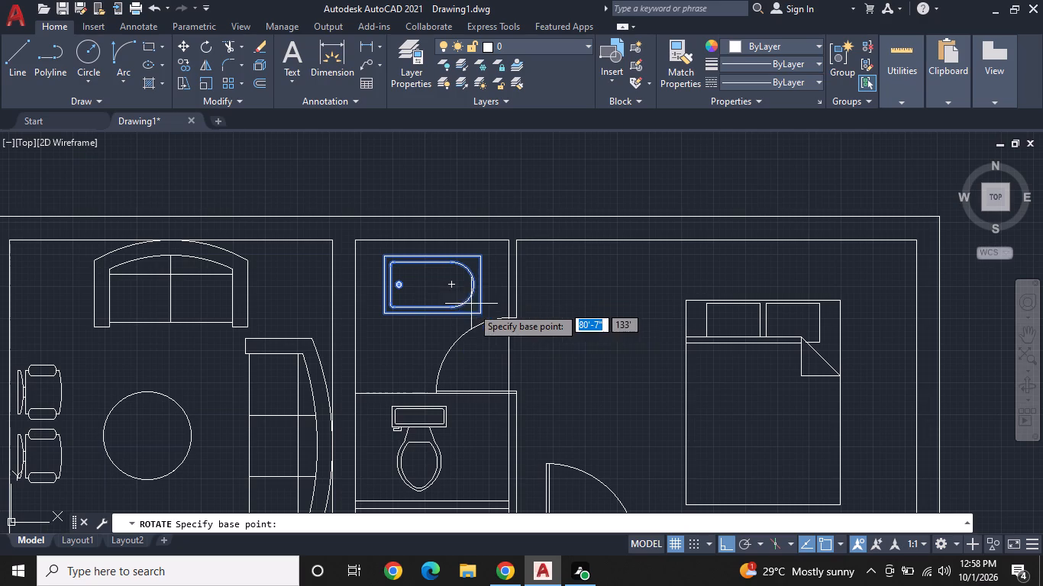
pyautogui.click(480, 312)
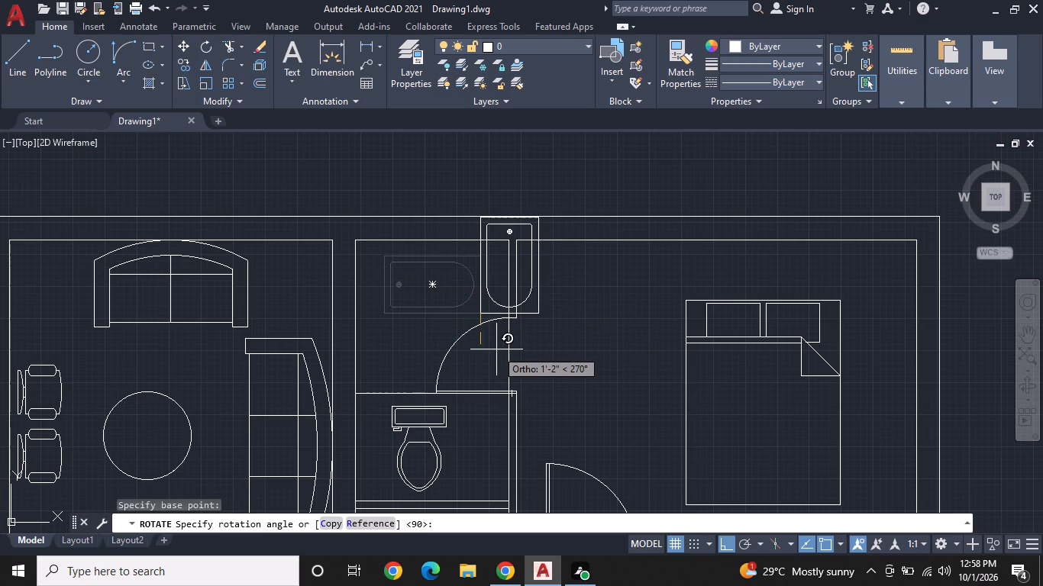
pyautogui.click(496, 349)
# Move the rotated bathtub from its southwest corner into the southwest corner of the north bathroom, against the west wall.
pyautogui.click(540, 285)
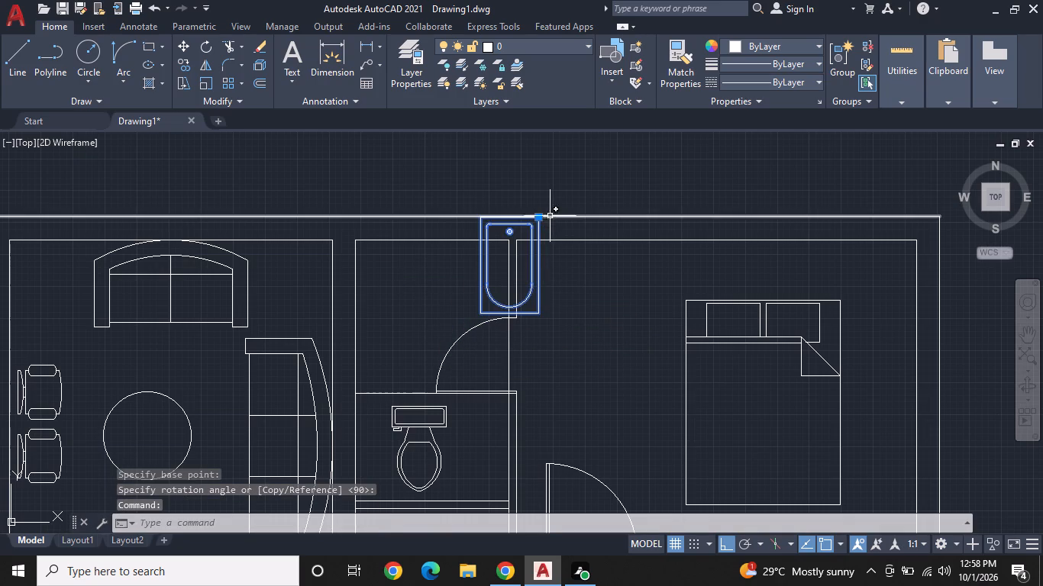
pyautogui.rightClick(495, 307)
pyautogui.click(531, 293)
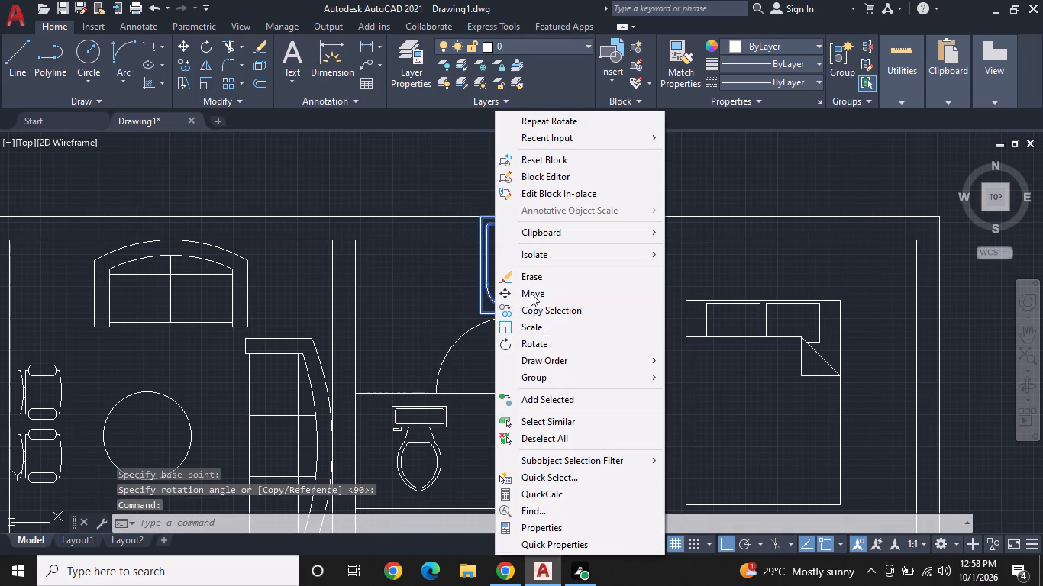
pyautogui.click(478, 310)
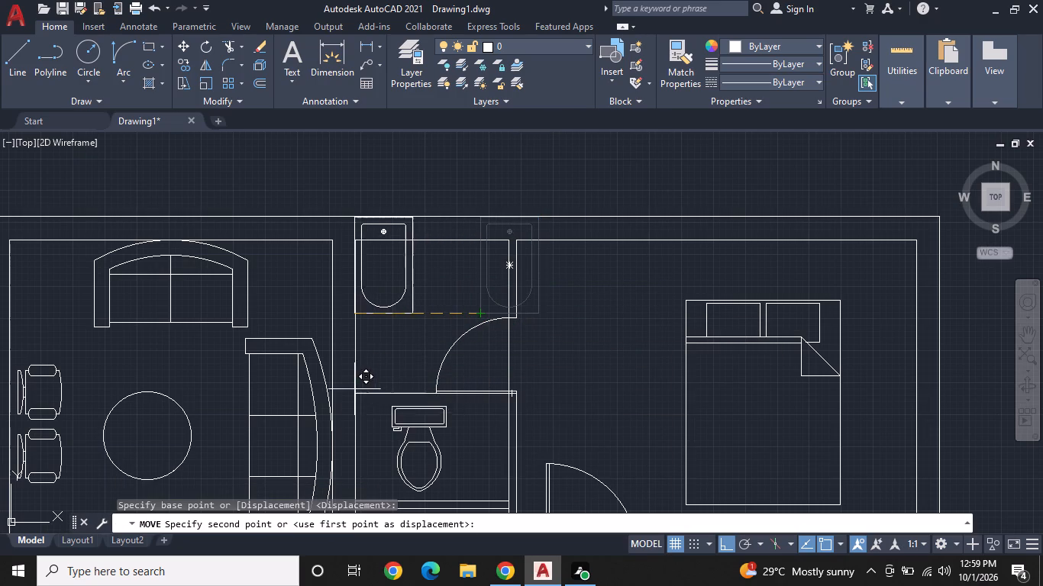
pyautogui.click(356, 394)
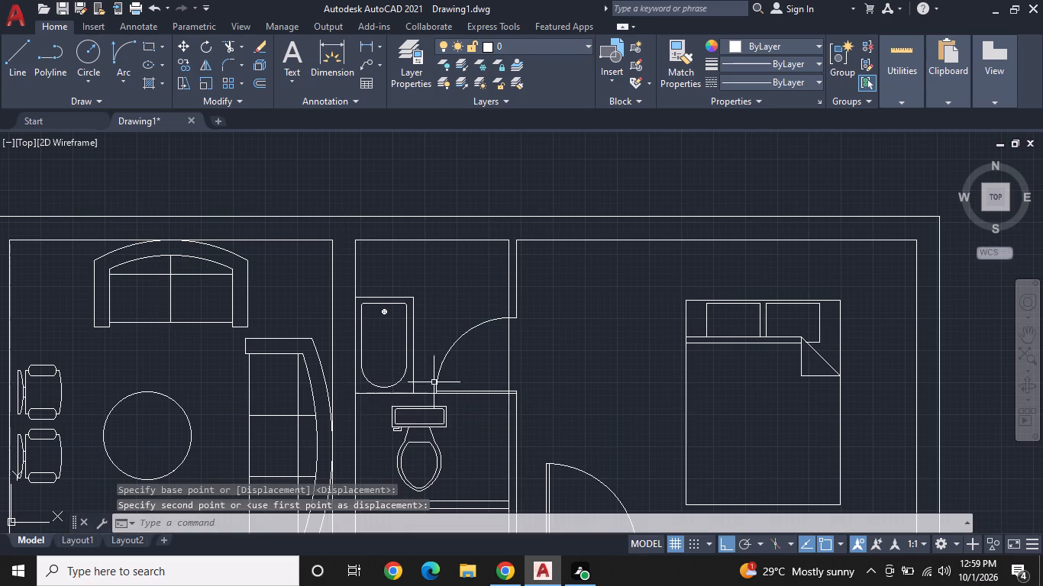
# Move the toilet from south of the bathtub to the bathroom's north wall, placing it just east of the tub.
pyautogui.click(425, 410)
pyautogui.click(419, 409)
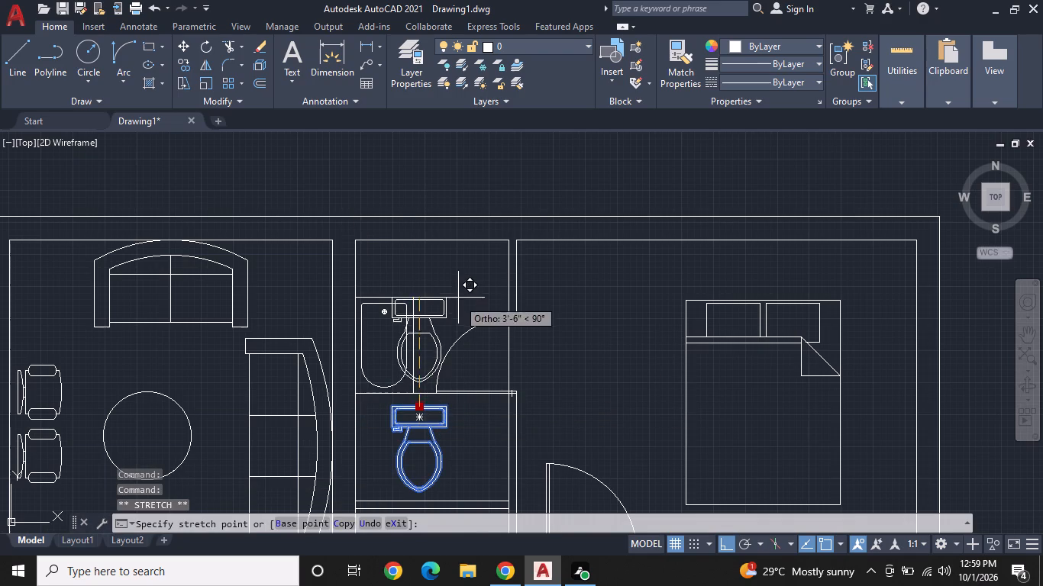
pyautogui.press('F8')
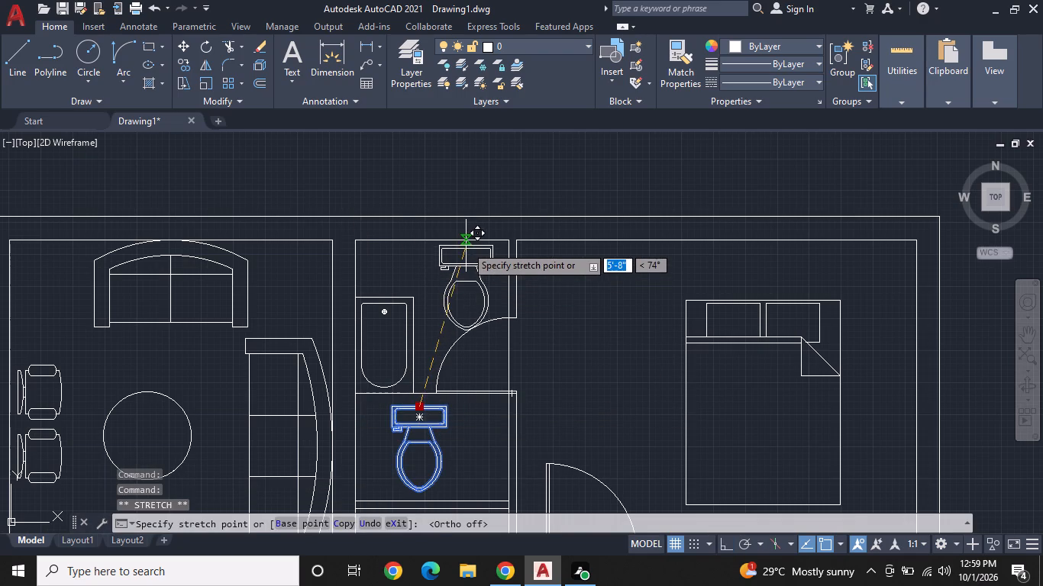
pyautogui.click(464, 243)
pyautogui.press('Escape')
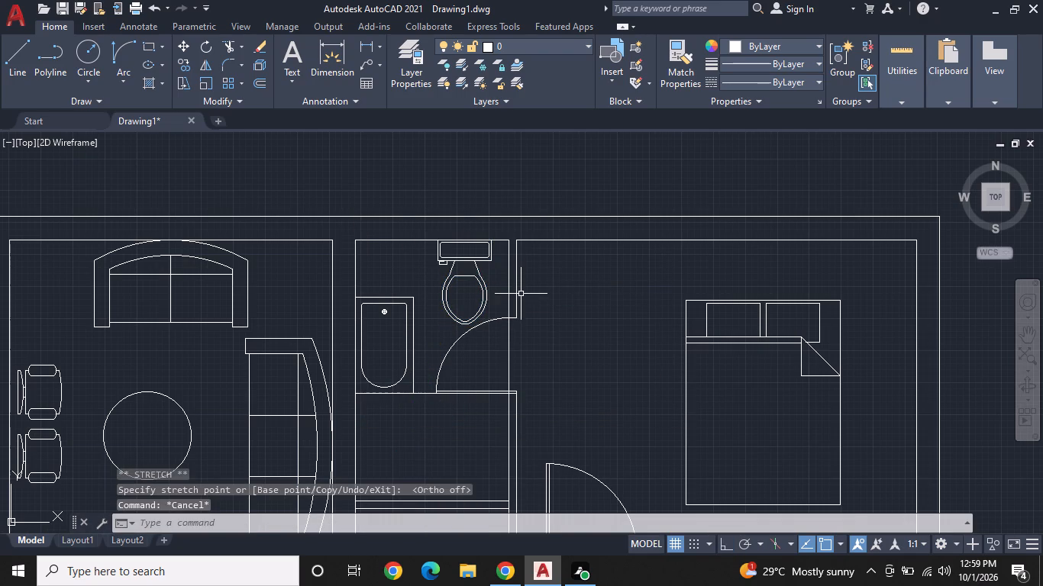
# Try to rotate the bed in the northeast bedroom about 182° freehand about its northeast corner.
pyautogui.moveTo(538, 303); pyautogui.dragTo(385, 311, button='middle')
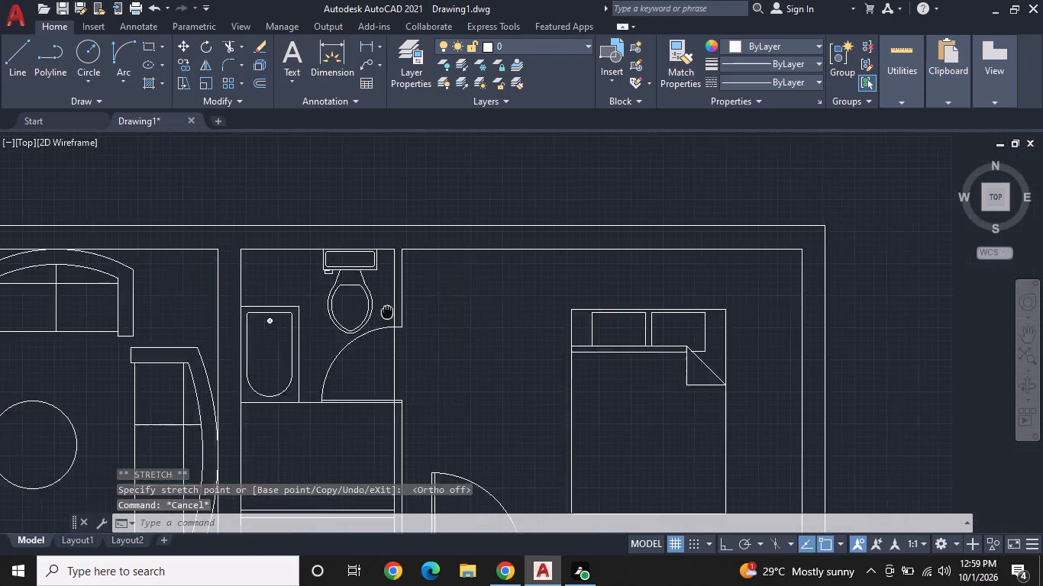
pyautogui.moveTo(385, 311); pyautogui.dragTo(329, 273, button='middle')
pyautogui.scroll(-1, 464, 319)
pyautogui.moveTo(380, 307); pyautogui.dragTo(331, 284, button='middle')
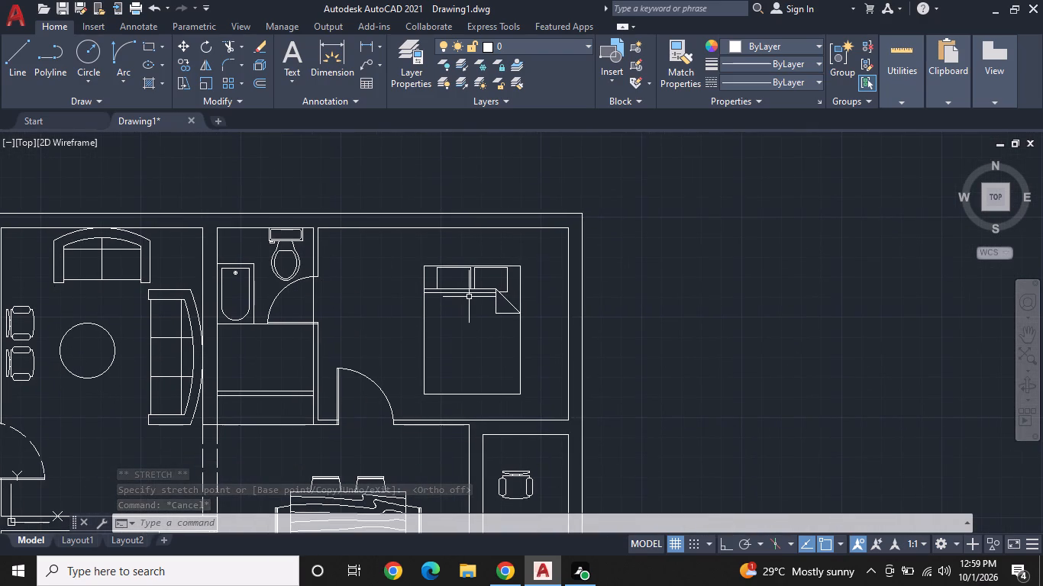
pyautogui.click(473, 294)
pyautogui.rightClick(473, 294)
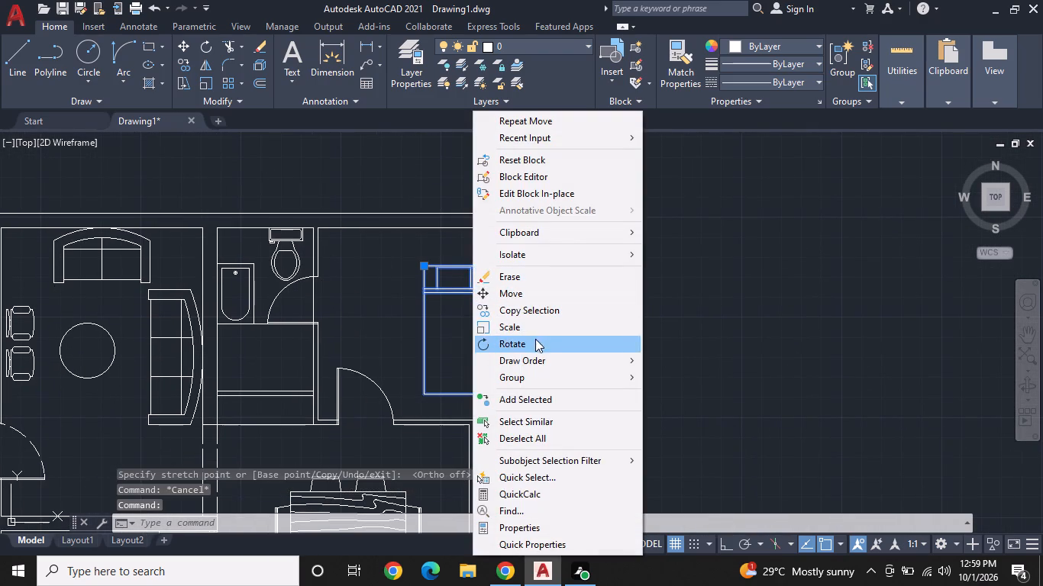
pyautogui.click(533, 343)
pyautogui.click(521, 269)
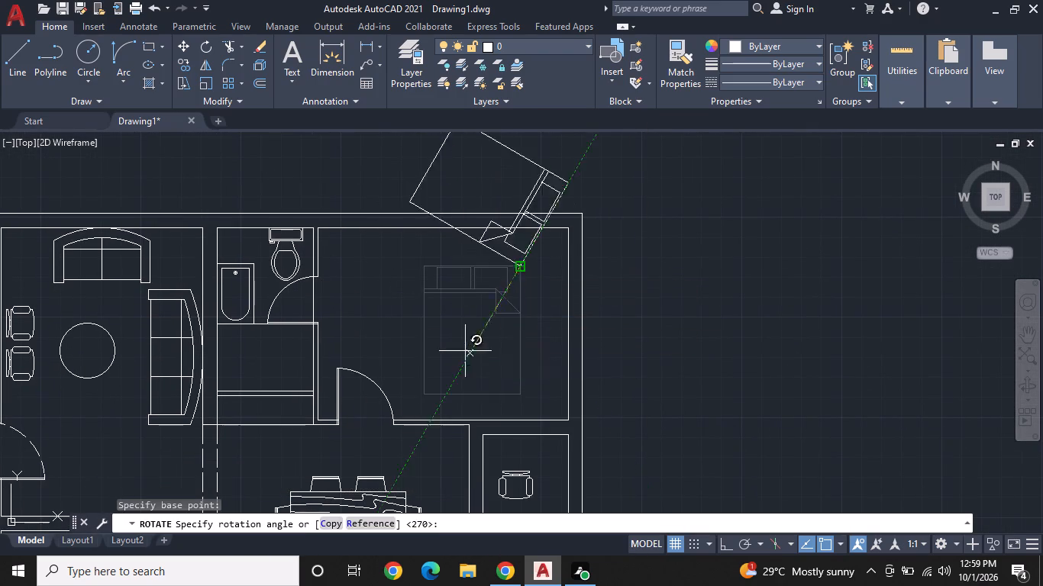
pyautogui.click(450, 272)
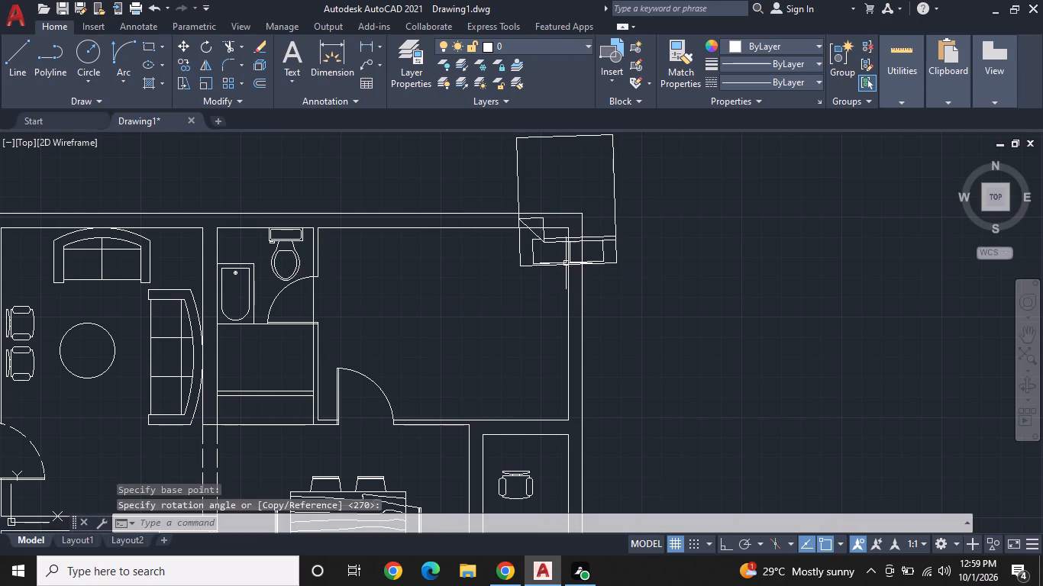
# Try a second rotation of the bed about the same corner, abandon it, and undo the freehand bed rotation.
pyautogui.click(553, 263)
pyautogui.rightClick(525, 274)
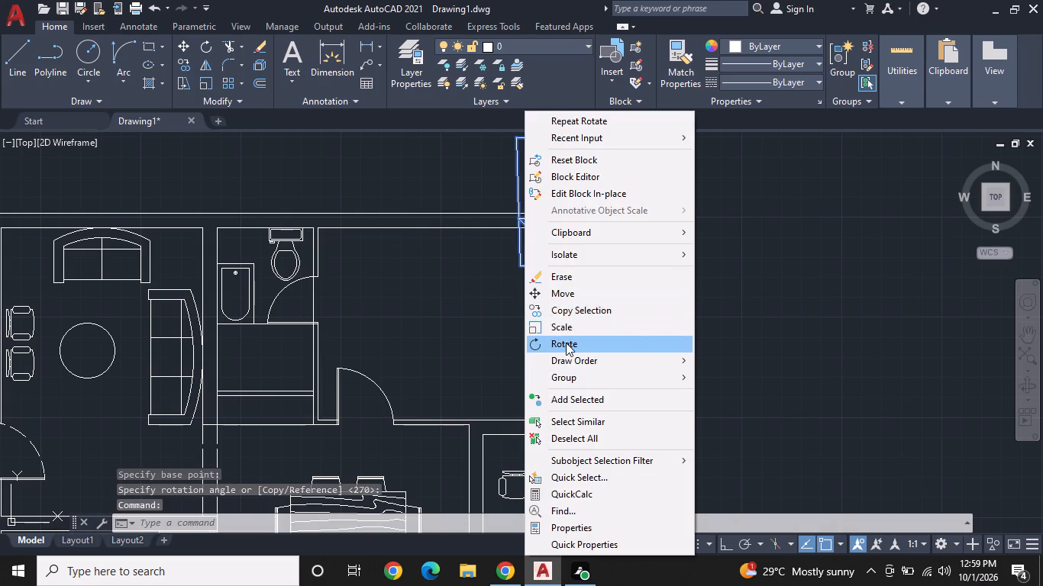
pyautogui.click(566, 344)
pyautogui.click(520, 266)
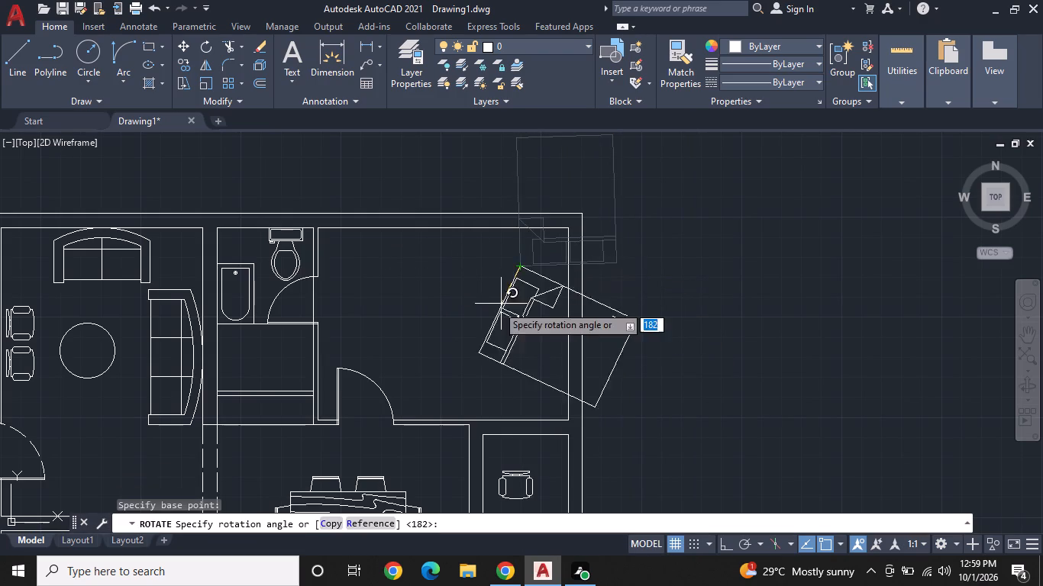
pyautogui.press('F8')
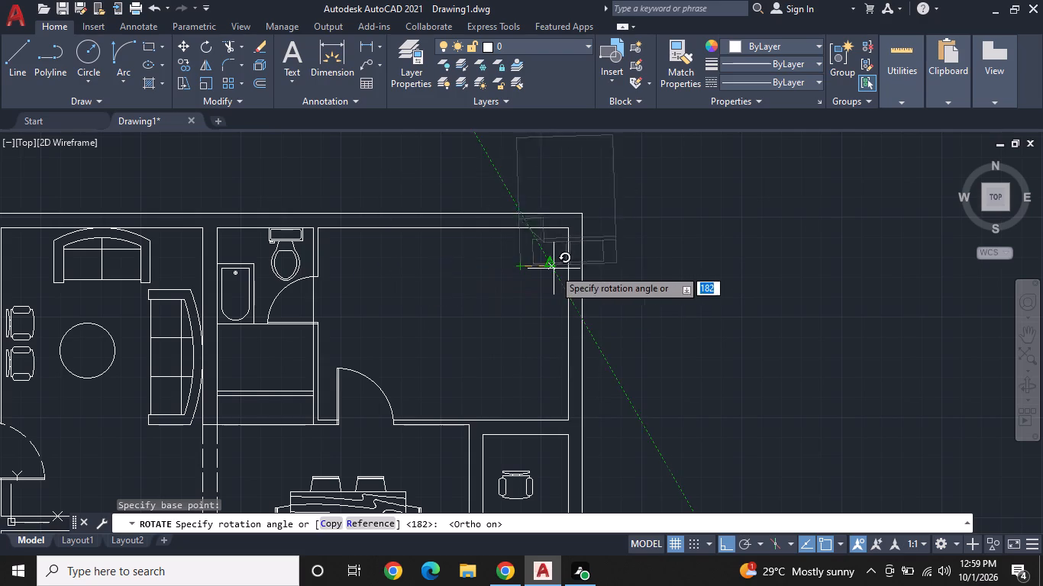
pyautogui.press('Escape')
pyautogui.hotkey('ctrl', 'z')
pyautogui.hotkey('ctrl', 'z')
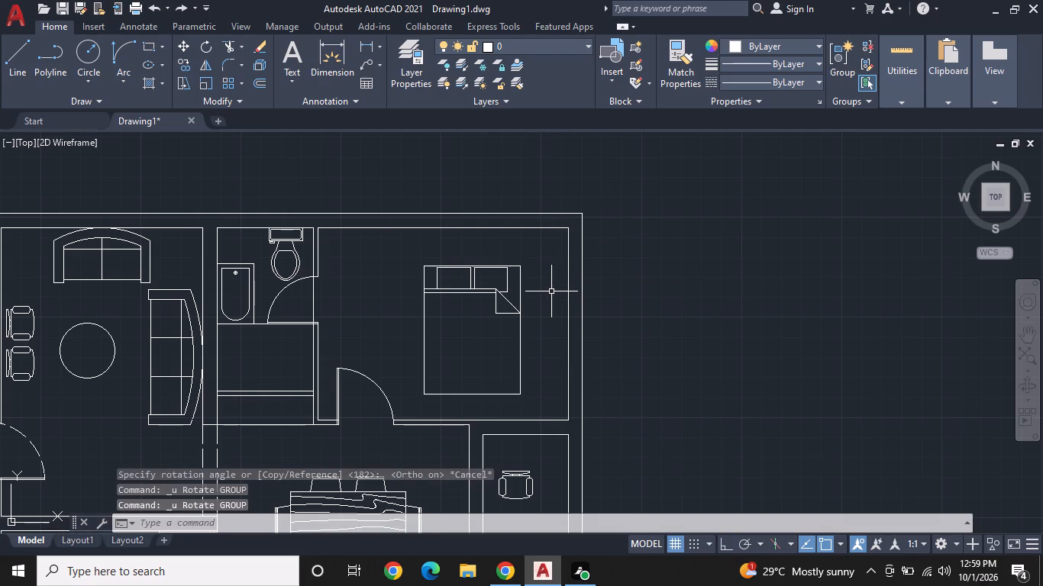
# Rotate the bed exactly 180° about its northeast corner so that its pillow end faces south.
pyautogui.click(505, 292)
pyautogui.rightClick(505, 292)
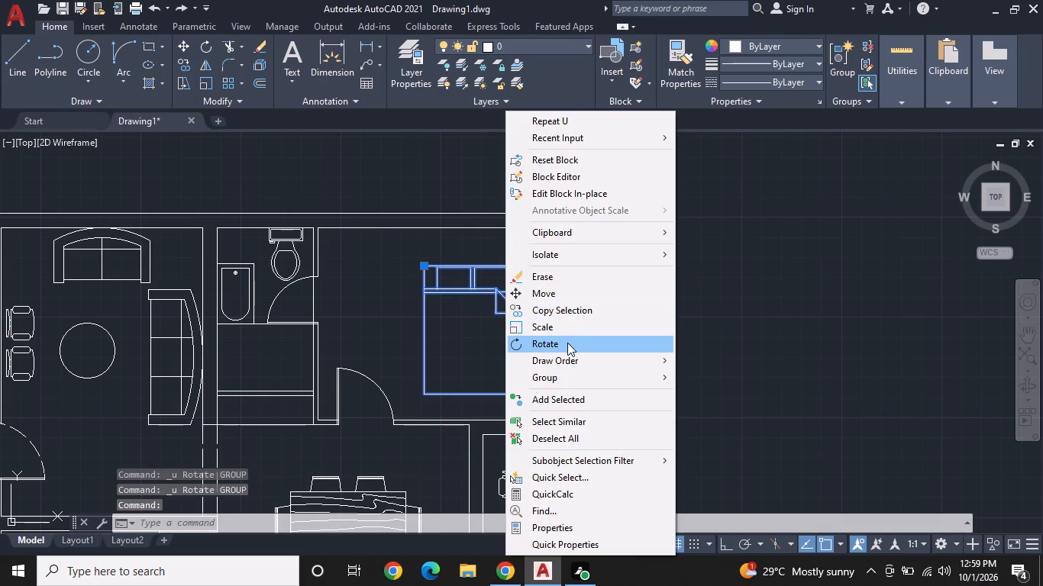
pyautogui.click(567, 343)
pyautogui.click(521, 263)
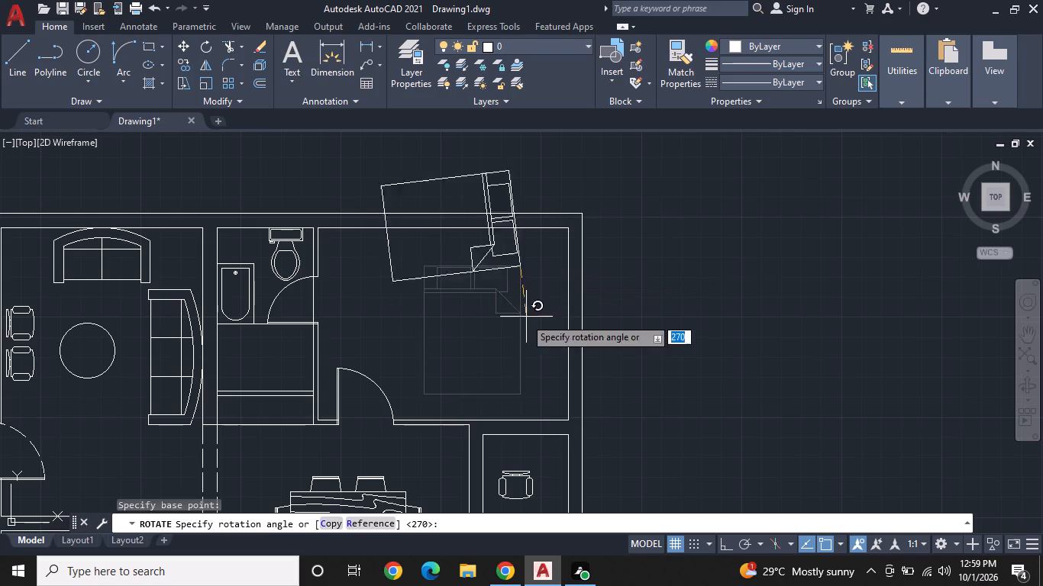
pyautogui.press('F8')
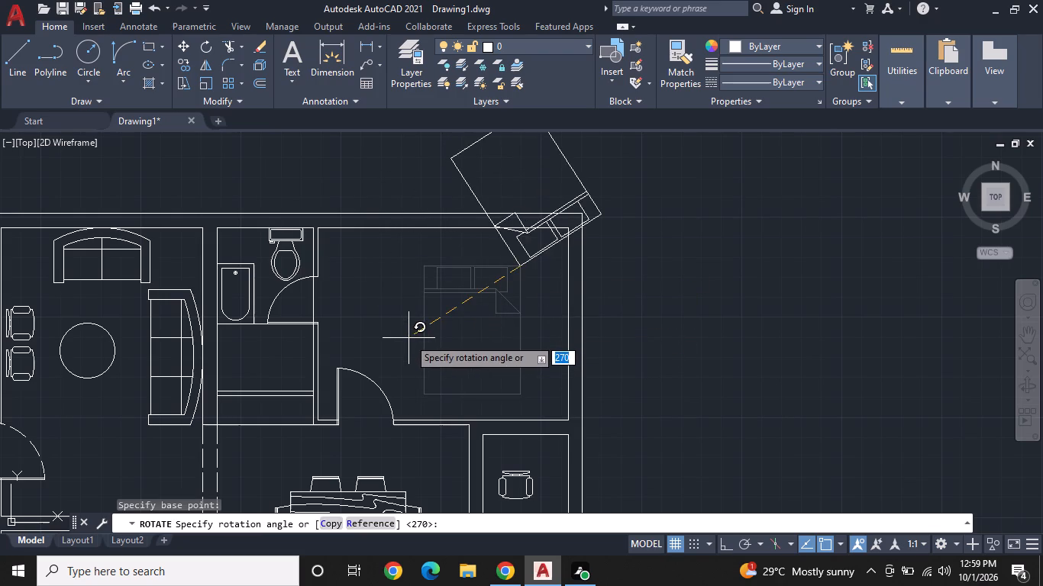
pyautogui.click(471, 259)
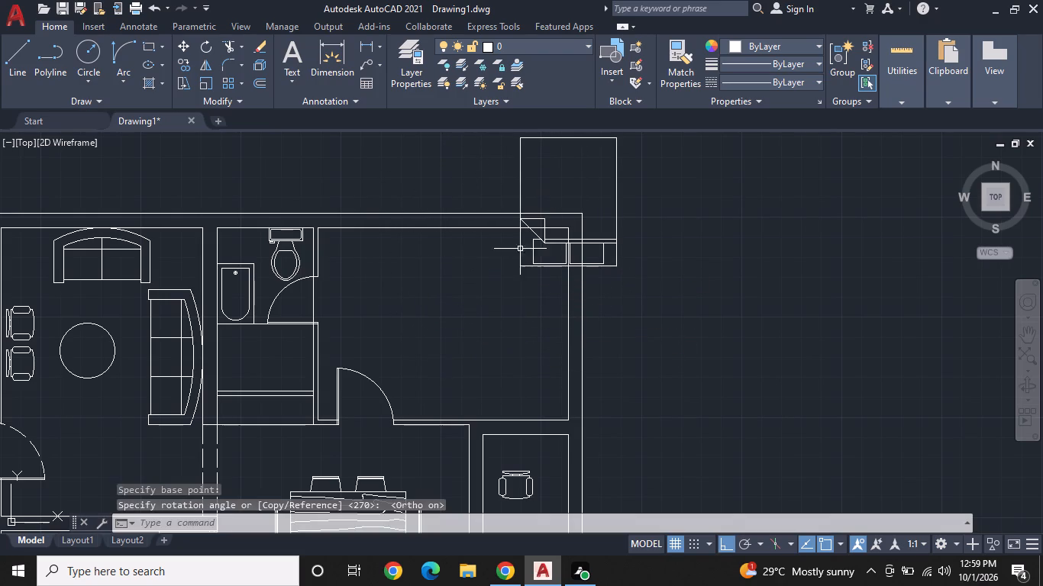
# Move the rotated bed back into the bedroom with its pillow end against the south wall, east of the door.
pyautogui.click(610, 246)
pyautogui.click(598, 256)
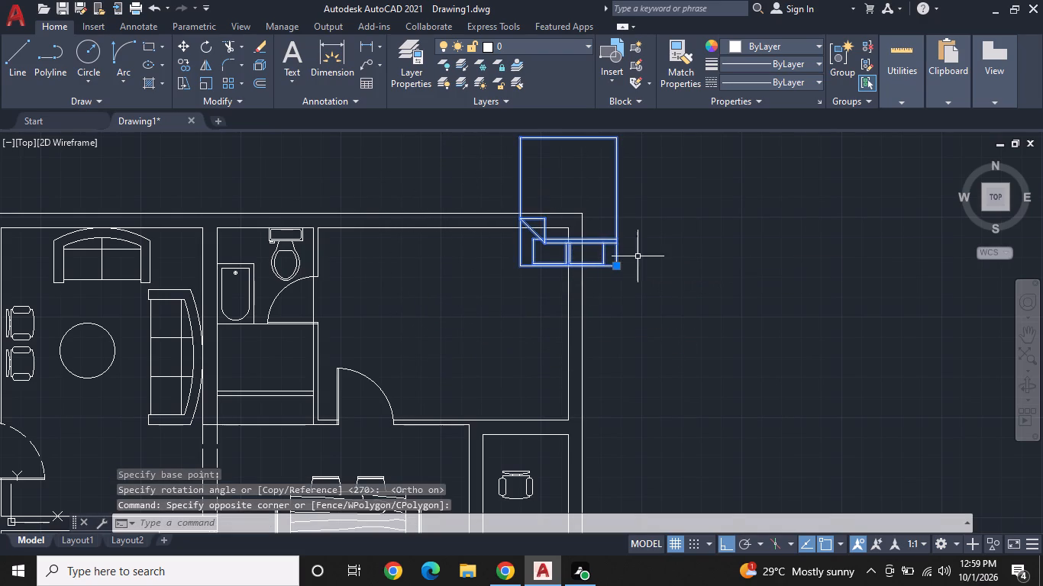
pyautogui.click(616, 266)
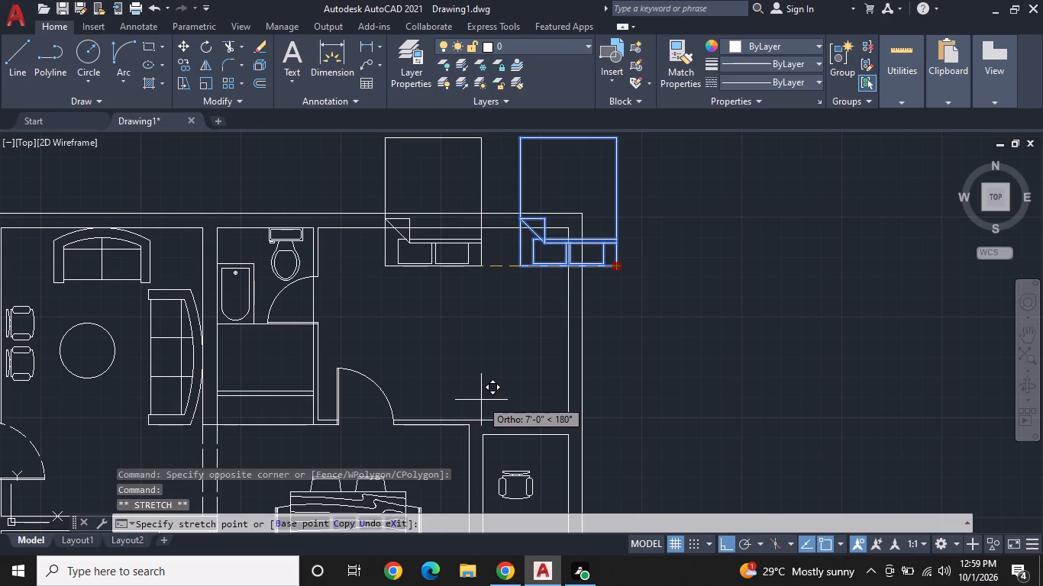
pyautogui.press('F8')
pyautogui.click(509, 416)
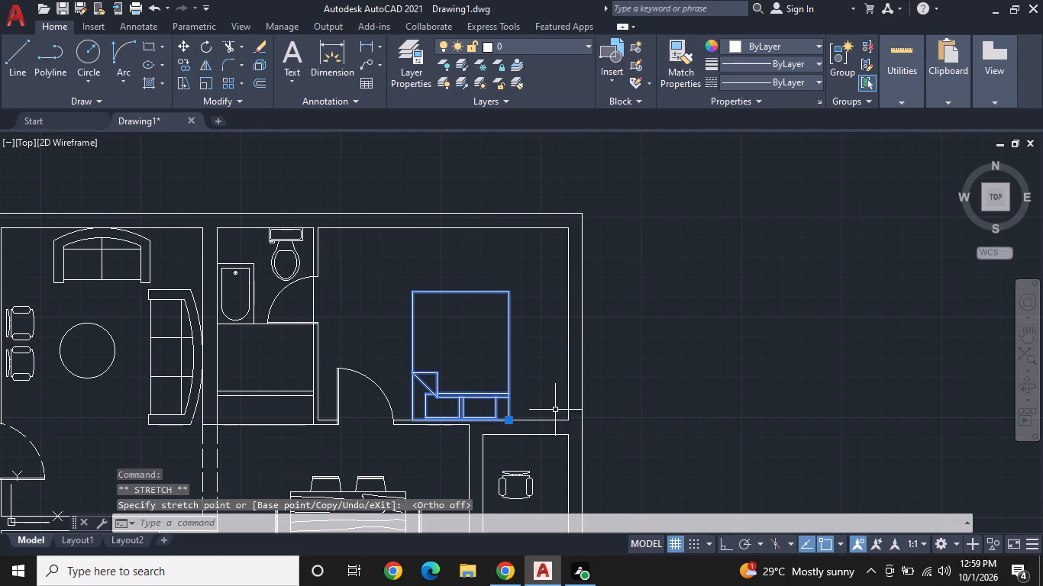
pyautogui.press('Escape')
# Move the northern chair in the narrow room below the bedroom slightly north, closer to the north wall.
pyautogui.moveTo(568, 391); pyautogui.dragTo(586, 333, button='middle')
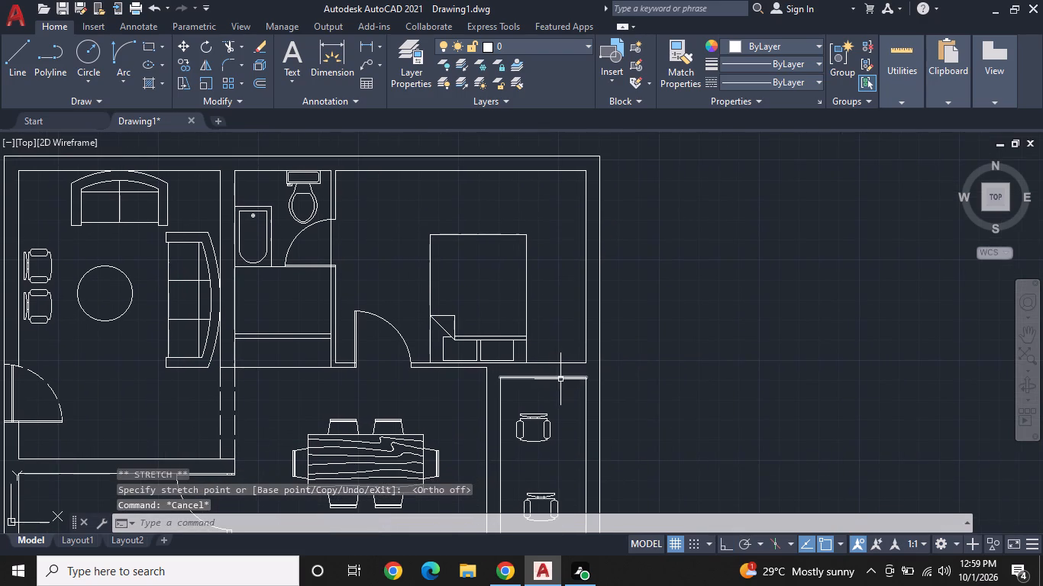
pyautogui.moveTo(563, 353); pyautogui.dragTo(518, 298, button='middle')
pyautogui.moveTo(487, 352); pyautogui.dragTo(405, 340, button='middle')
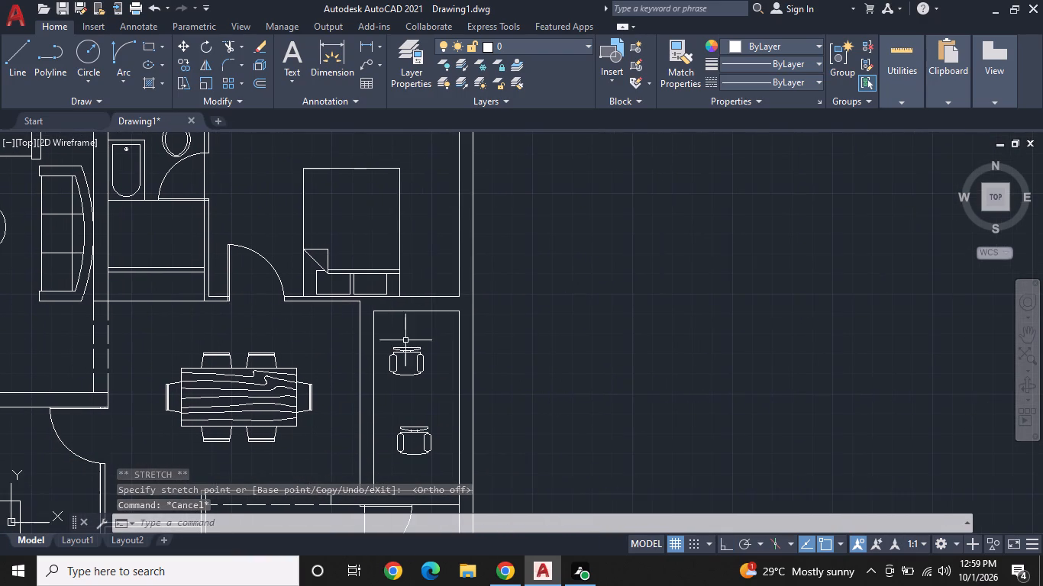
pyautogui.click(418, 354)
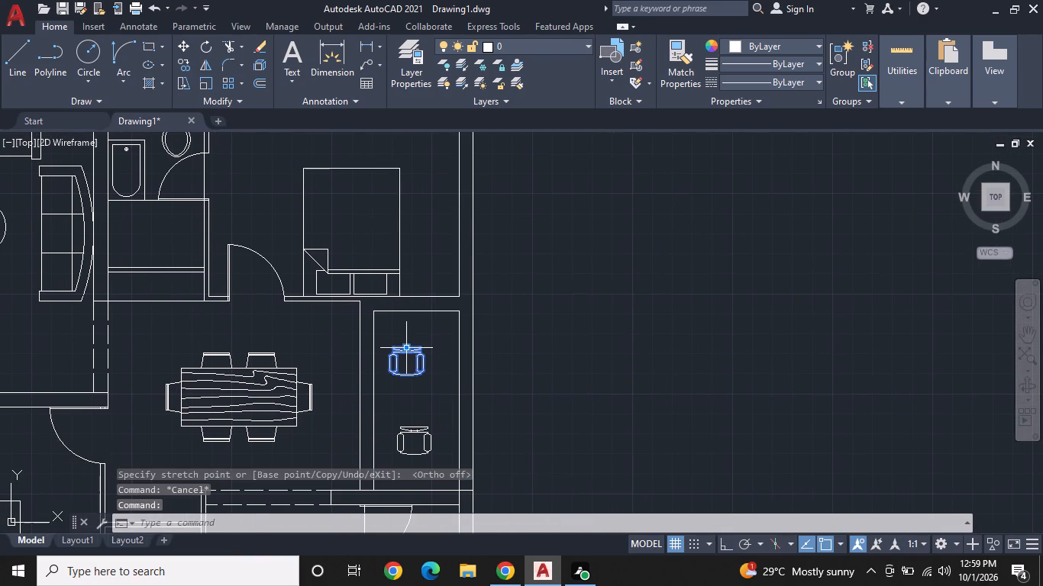
pyautogui.click(408, 347)
pyautogui.click(405, 333)
# Rotate the northern chair counterclockwise freehand so that it faces southeast, and nudge it slightly west.
pyautogui.rightClick(423, 342)
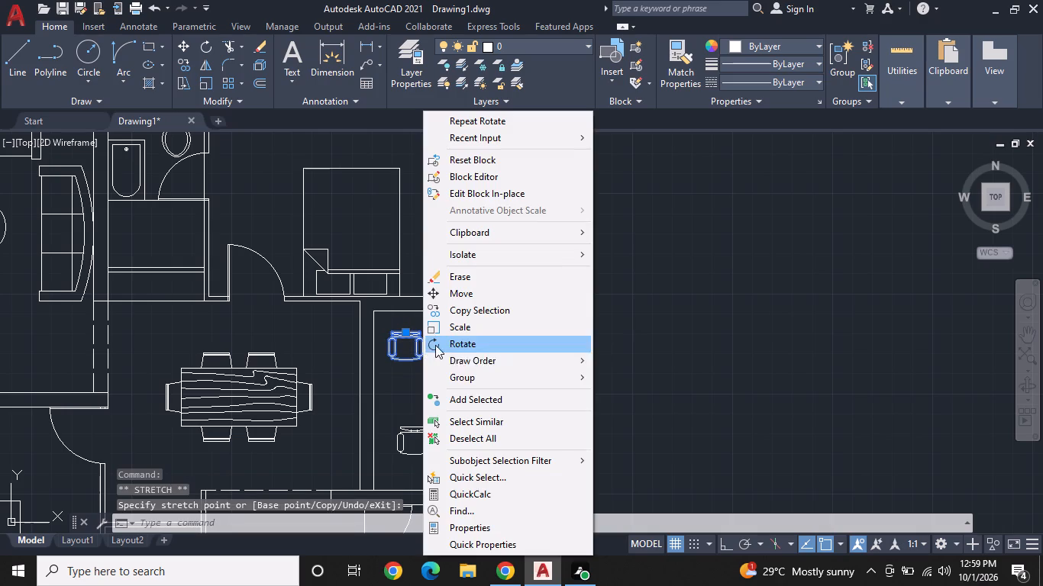
pyautogui.click(483, 346)
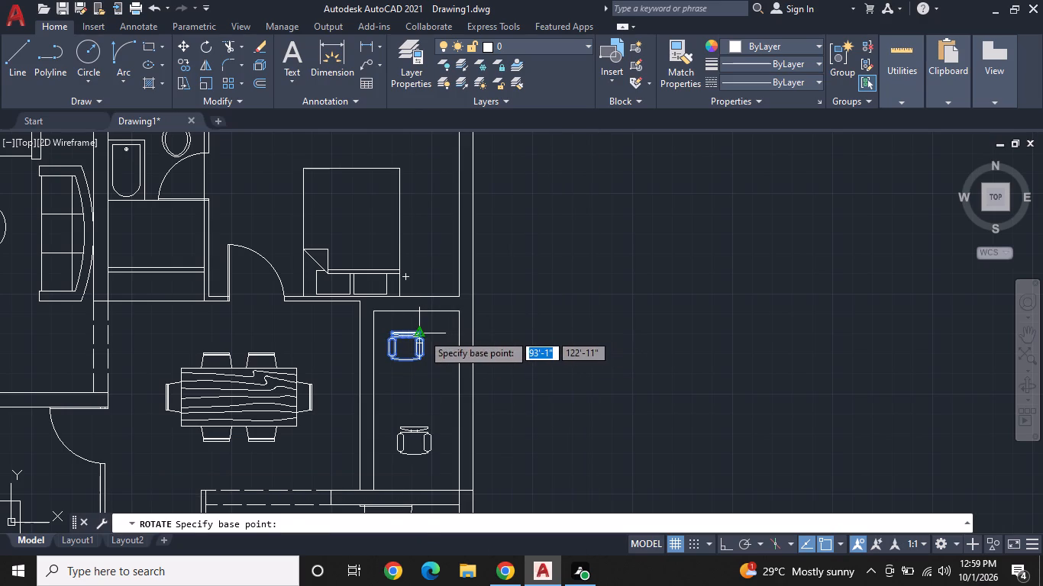
pyautogui.click(422, 333)
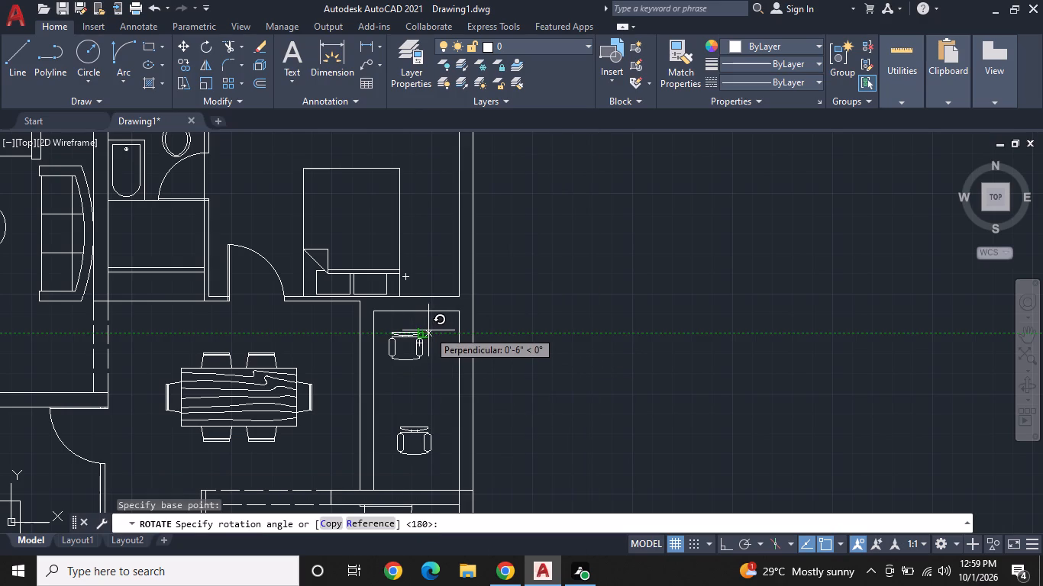
pyautogui.click(429, 324)
pyautogui.click(417, 340)
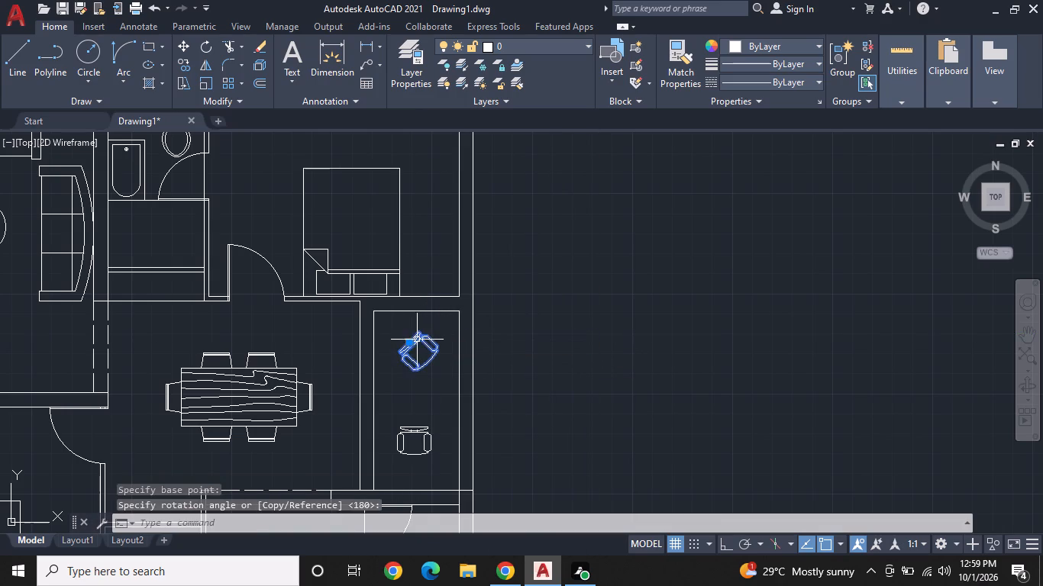
pyautogui.click(412, 345)
pyautogui.click(401, 341)
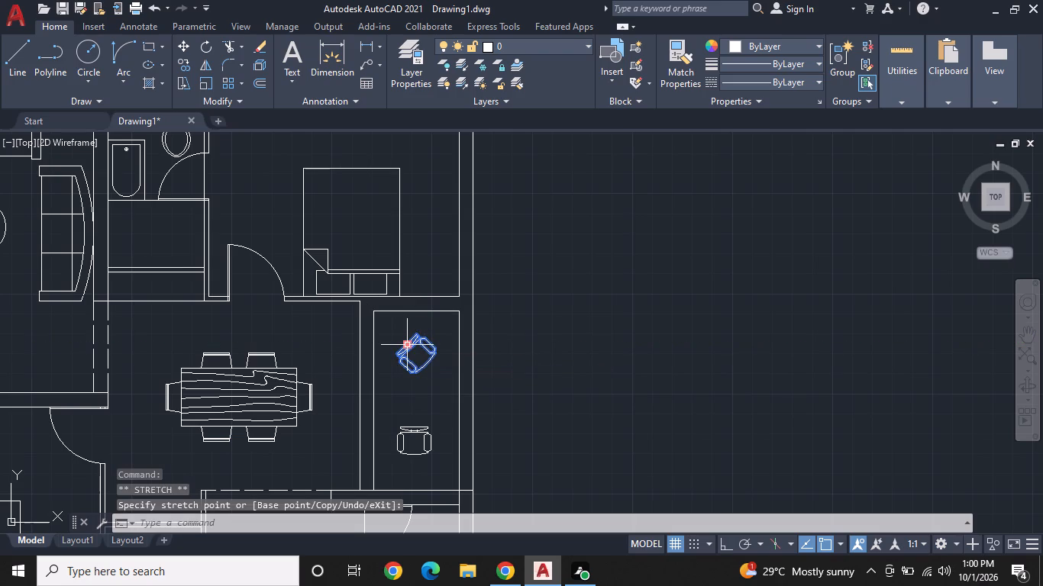
# Scale up the angled chair slightly about its west corner and shift it a little west.
pyautogui.rightClick(409, 346)
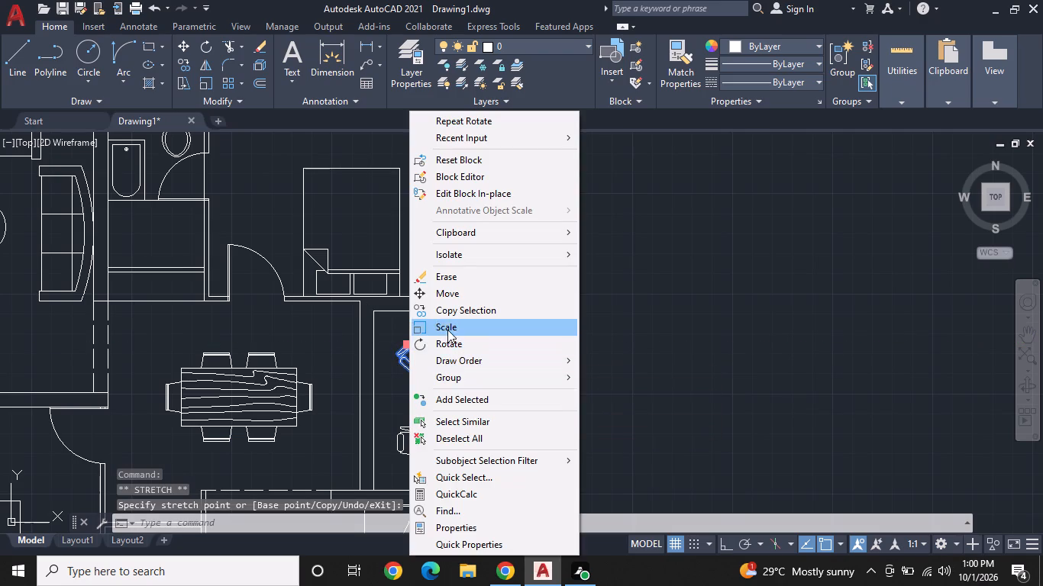
pyautogui.click(449, 327)
pyautogui.click(393, 353)
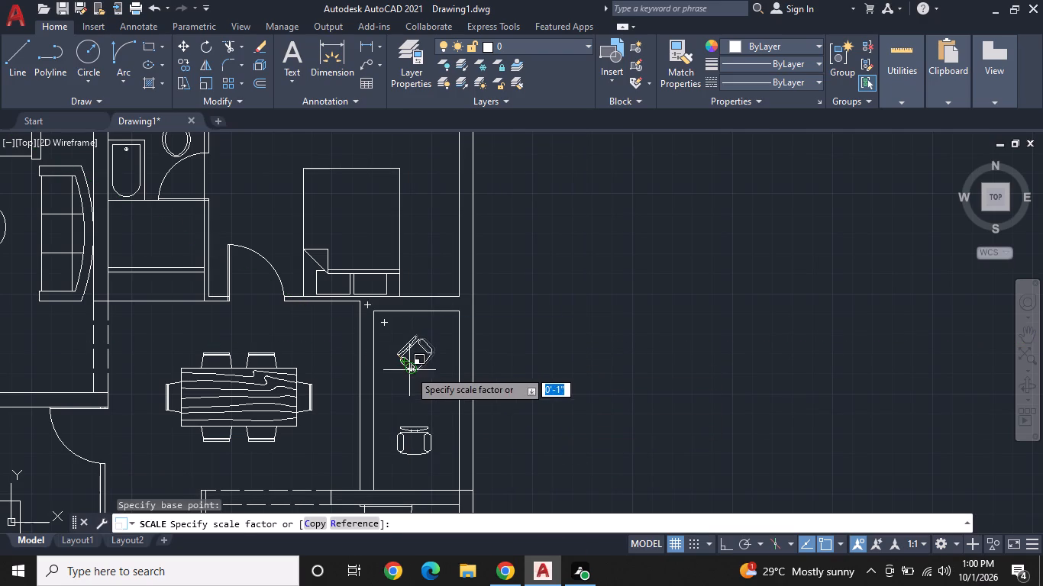
pyautogui.click(413, 377)
pyautogui.click(411, 352)
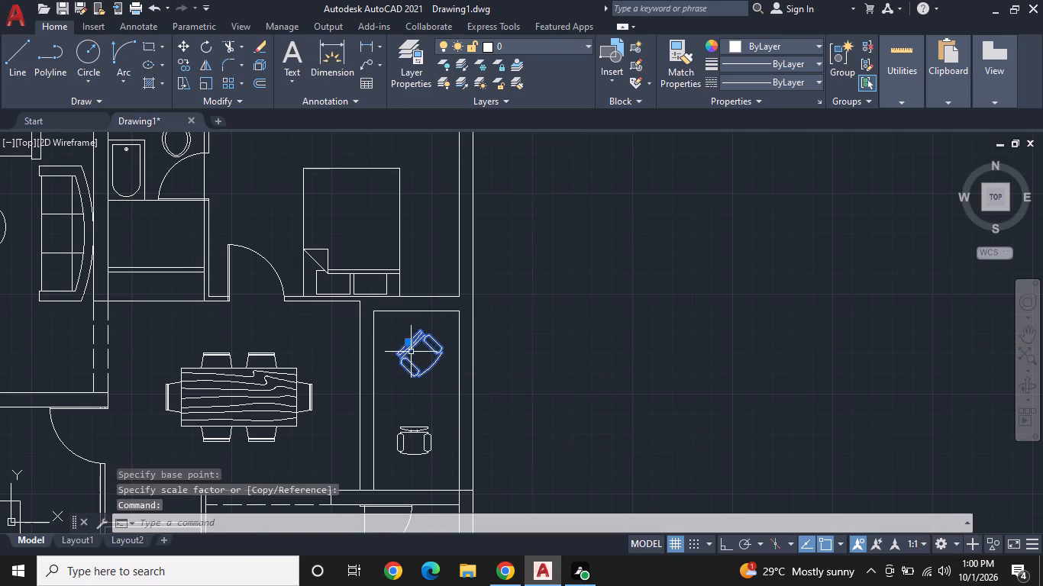
pyautogui.click(408, 343)
pyautogui.click(398, 339)
pyautogui.moveTo(447, 369); pyautogui.dragTo(429, 337, button='middle')
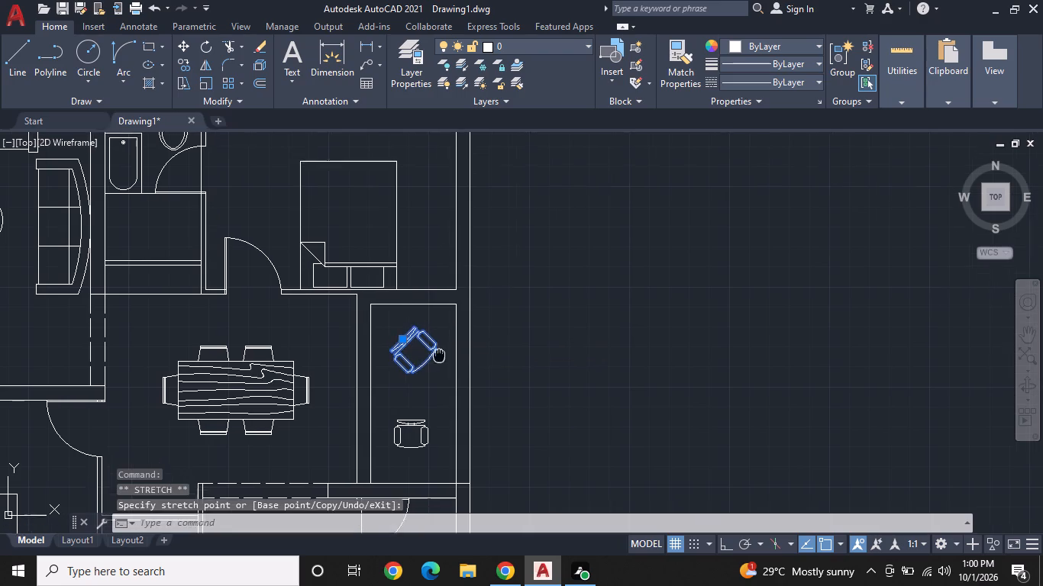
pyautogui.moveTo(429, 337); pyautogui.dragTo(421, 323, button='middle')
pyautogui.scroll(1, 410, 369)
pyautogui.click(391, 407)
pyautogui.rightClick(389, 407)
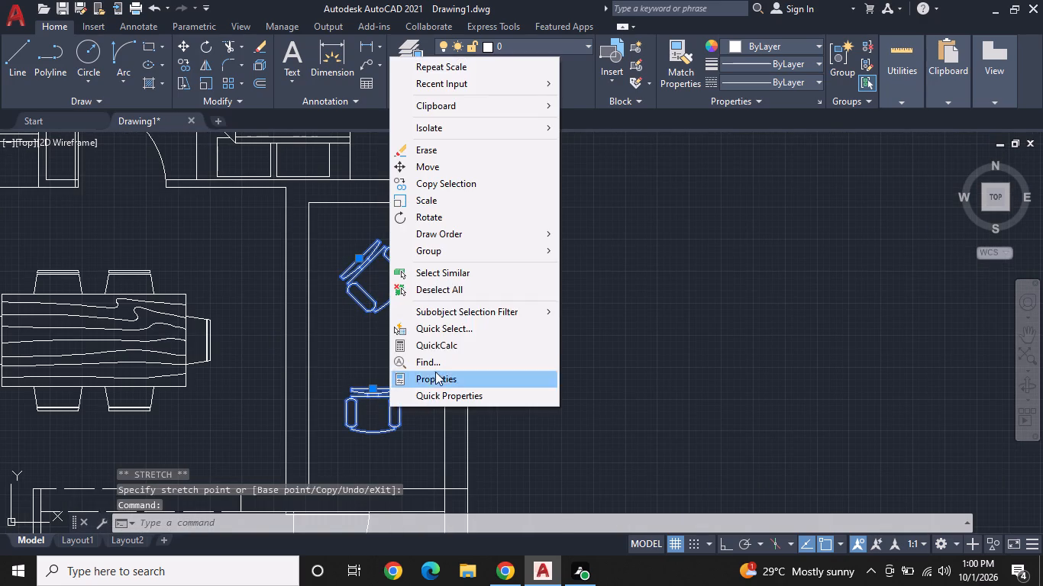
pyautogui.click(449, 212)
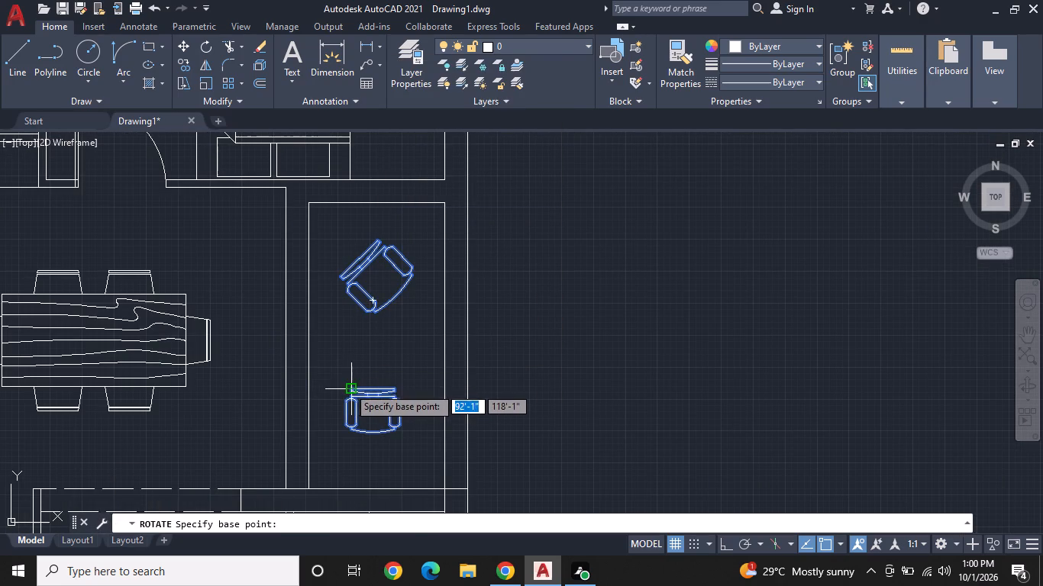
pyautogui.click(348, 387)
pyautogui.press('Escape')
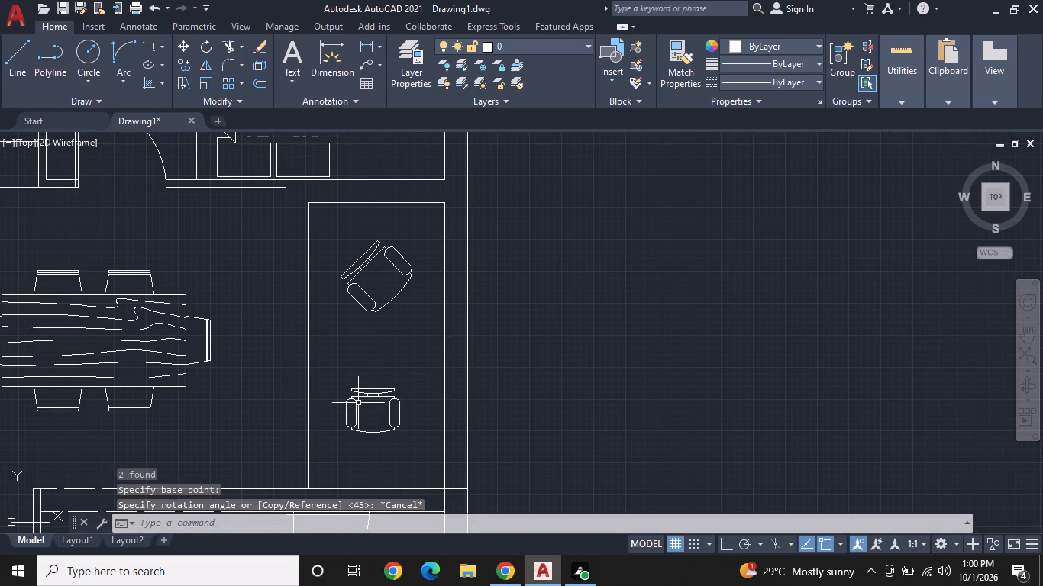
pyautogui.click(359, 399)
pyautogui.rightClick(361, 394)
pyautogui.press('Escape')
# Rotate the southern chair in the narrow room counterclockwise freehand about its northwest corner so that it faces east-northeast.
pyautogui.click(361, 394)
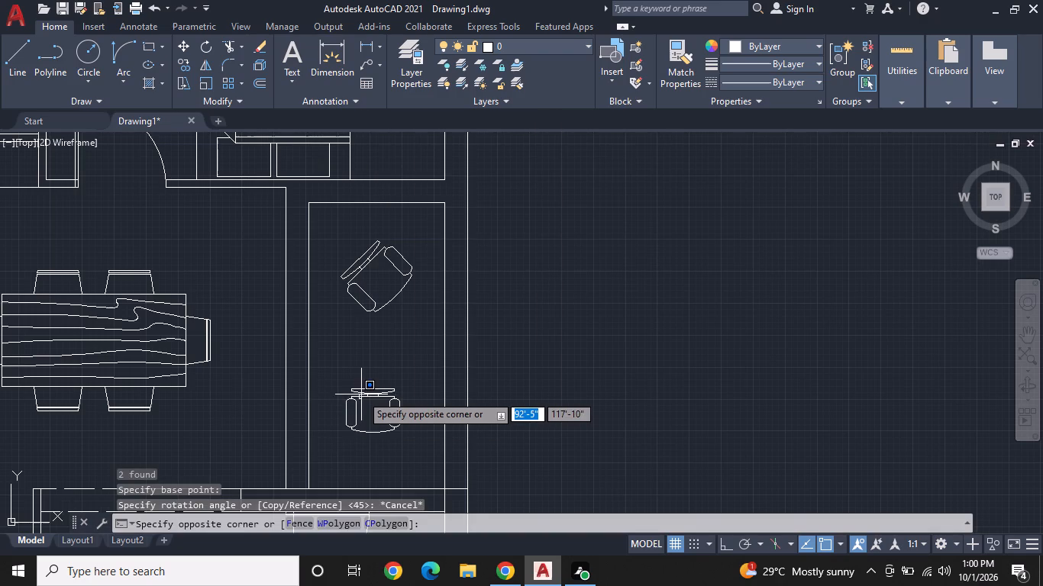
pyautogui.click(362, 392)
pyautogui.rightClick(362, 393)
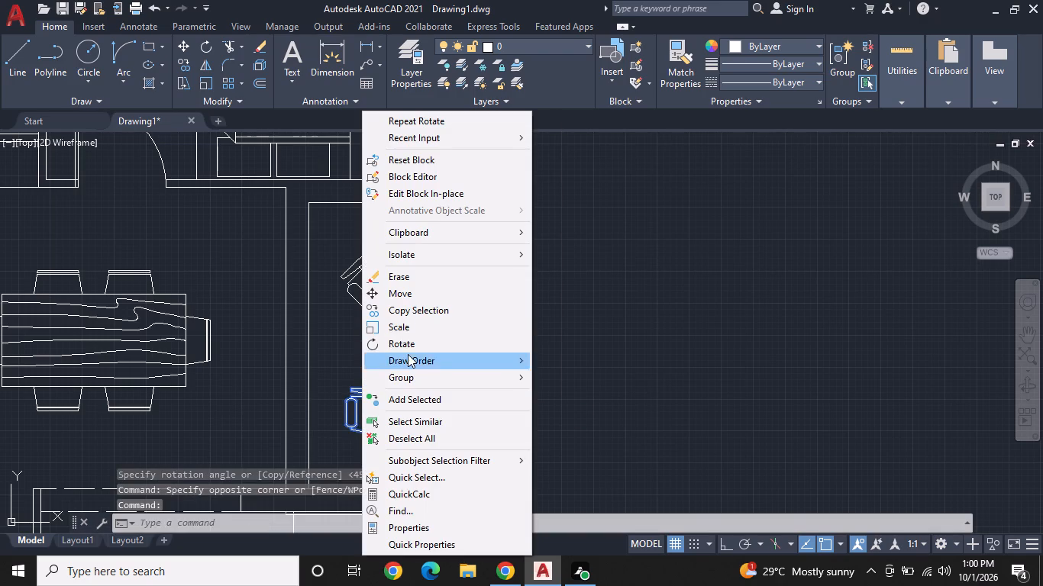
pyautogui.click(409, 345)
pyautogui.click(344, 386)
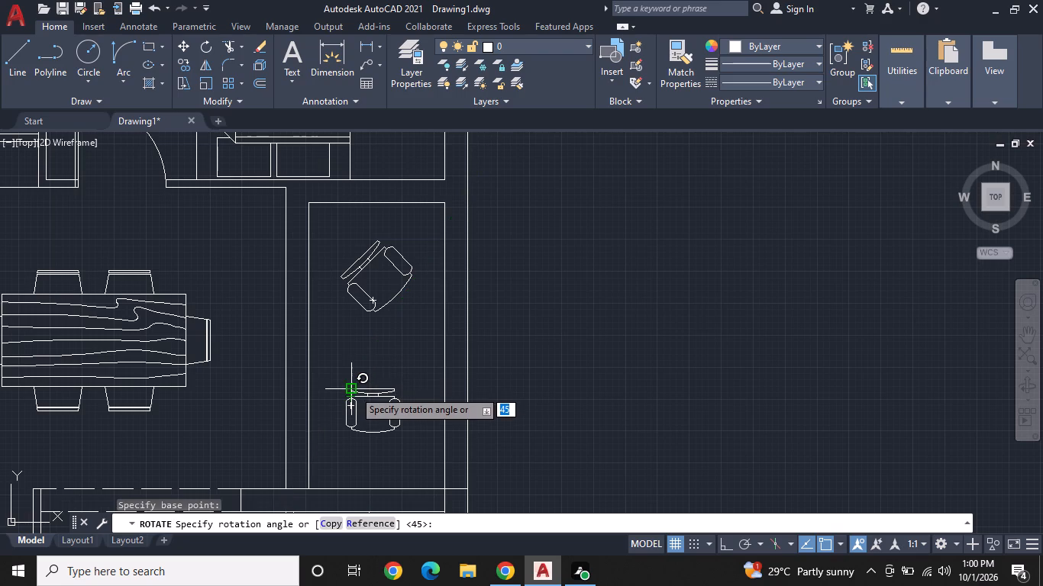
pyautogui.press('F8')
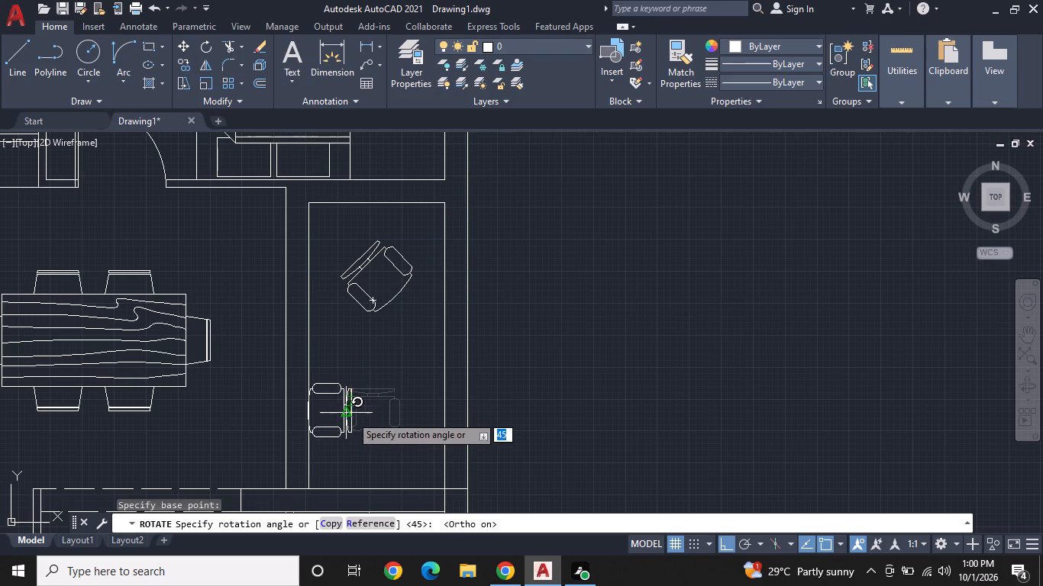
pyautogui.press('F8')
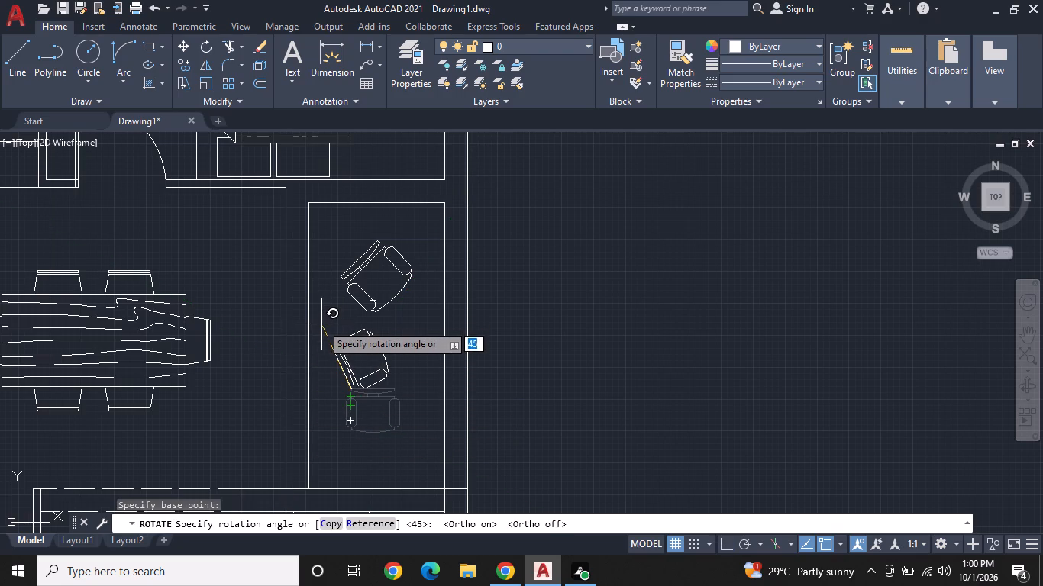
pyautogui.click(321, 324)
# Move the rotated southern chair south, close to the narrow room's south wall.
pyautogui.click(336, 375)
pyautogui.click(342, 368)
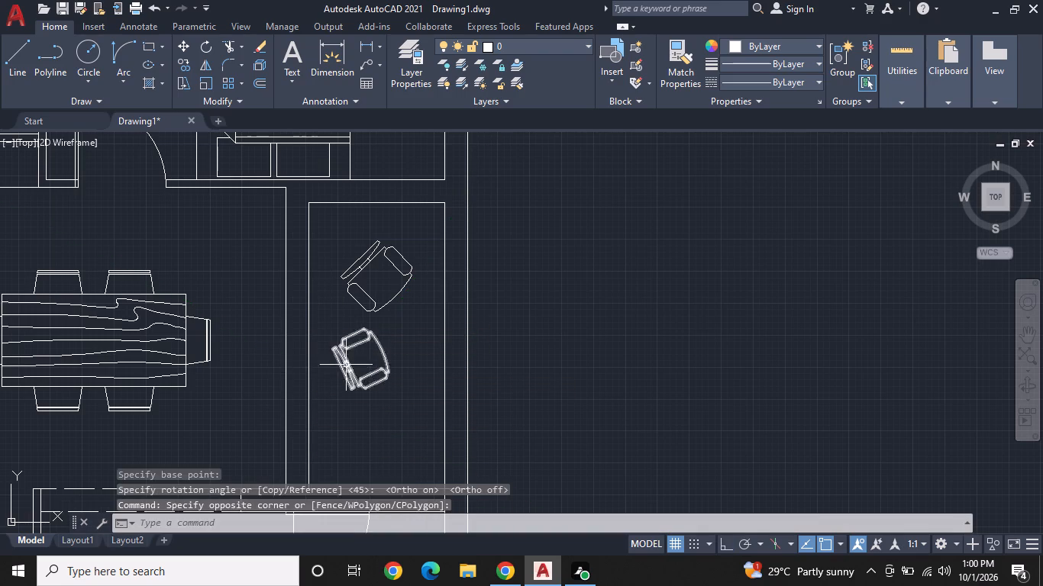
pyautogui.click(347, 362)
pyautogui.moveTo(341, 369); pyautogui.dragTo(342, 375)
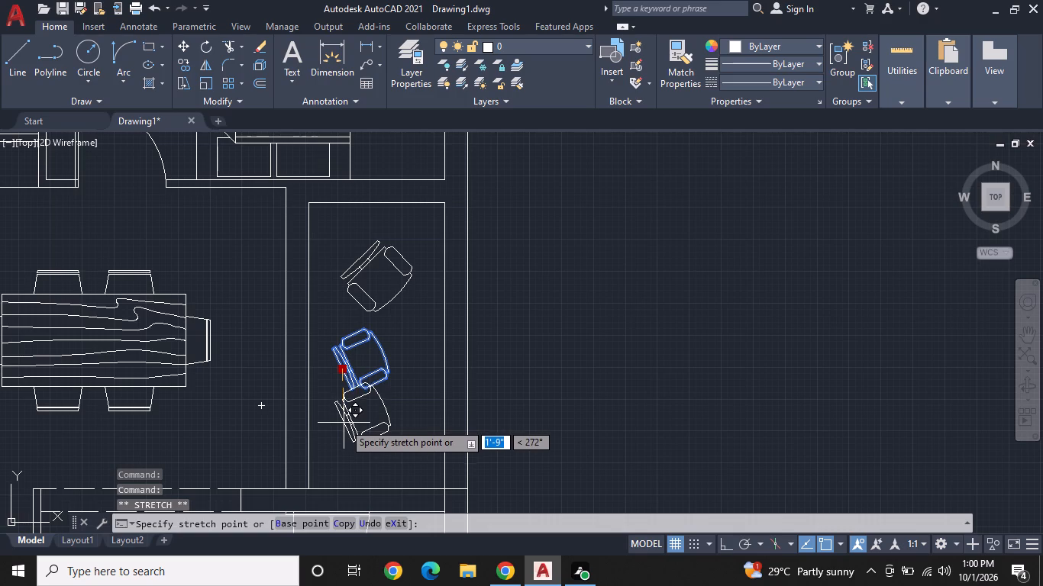
pyautogui.click(348, 444)
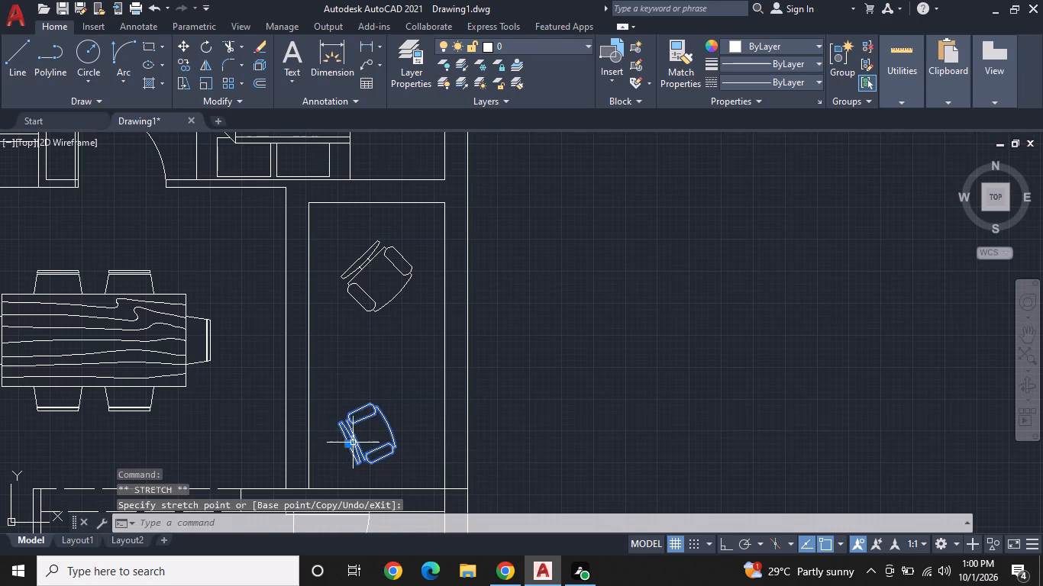
# Scale up the southern chair slightly, freehand, about a point on its front edge.
pyautogui.rightClick(361, 447)
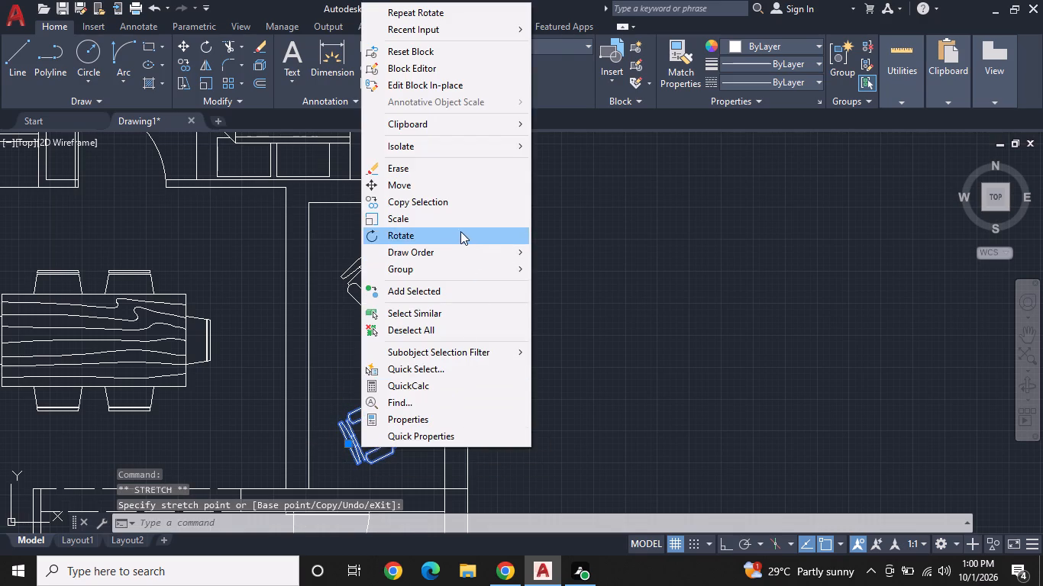
pyautogui.click(457, 221)
pyautogui.doubleClick(386, 421)
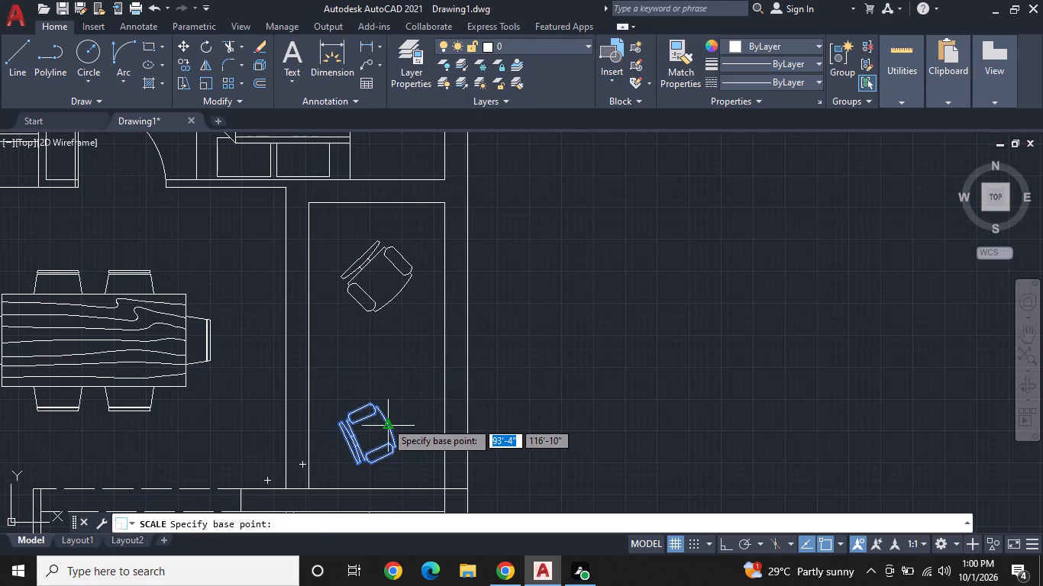
pyautogui.click(354, 455)
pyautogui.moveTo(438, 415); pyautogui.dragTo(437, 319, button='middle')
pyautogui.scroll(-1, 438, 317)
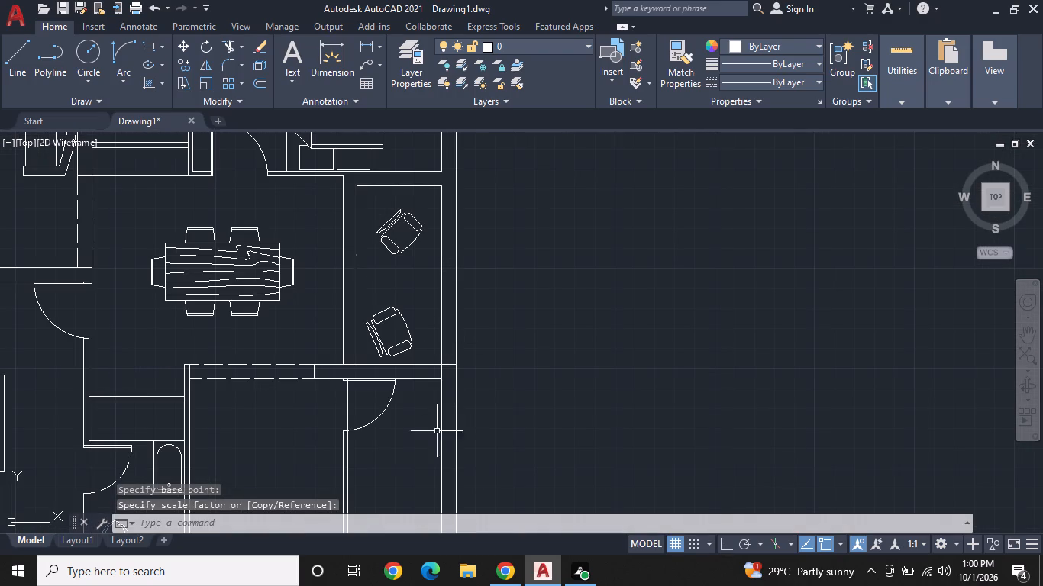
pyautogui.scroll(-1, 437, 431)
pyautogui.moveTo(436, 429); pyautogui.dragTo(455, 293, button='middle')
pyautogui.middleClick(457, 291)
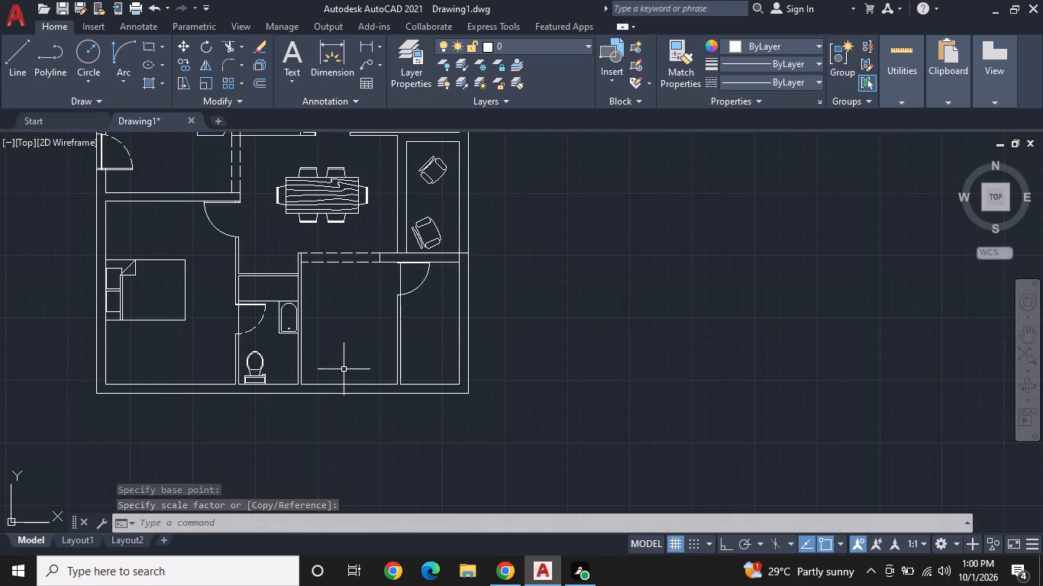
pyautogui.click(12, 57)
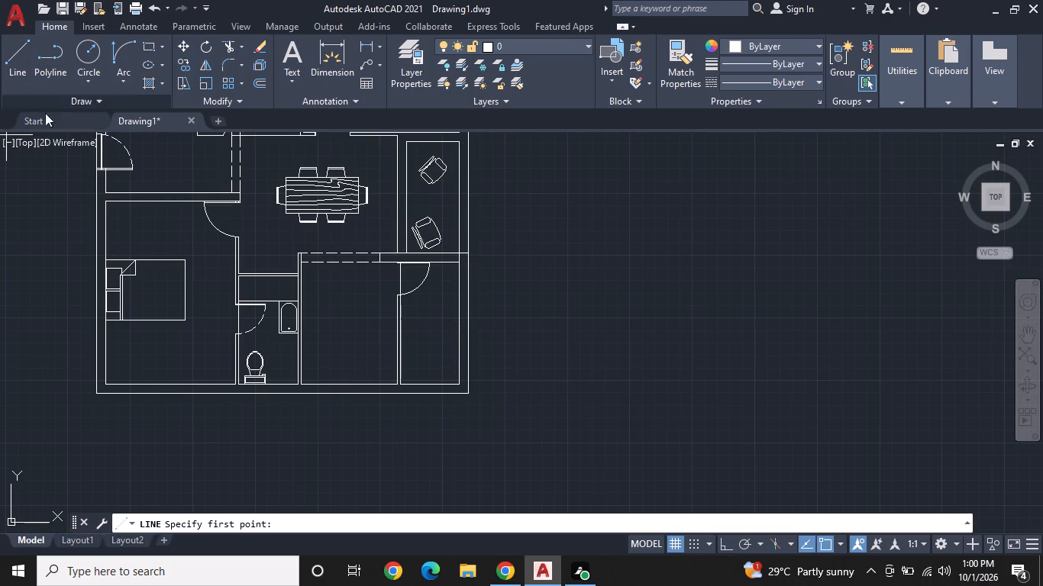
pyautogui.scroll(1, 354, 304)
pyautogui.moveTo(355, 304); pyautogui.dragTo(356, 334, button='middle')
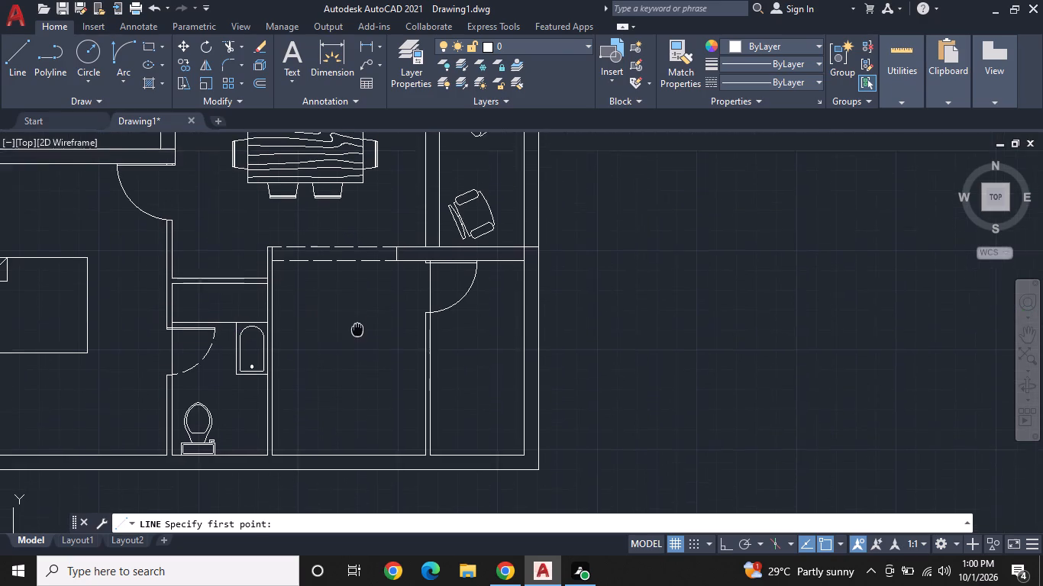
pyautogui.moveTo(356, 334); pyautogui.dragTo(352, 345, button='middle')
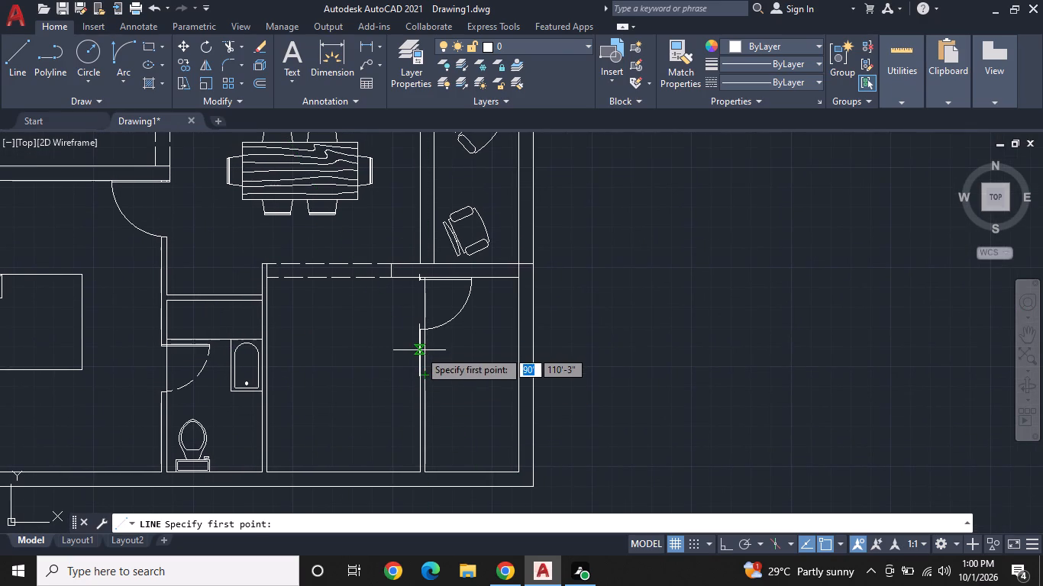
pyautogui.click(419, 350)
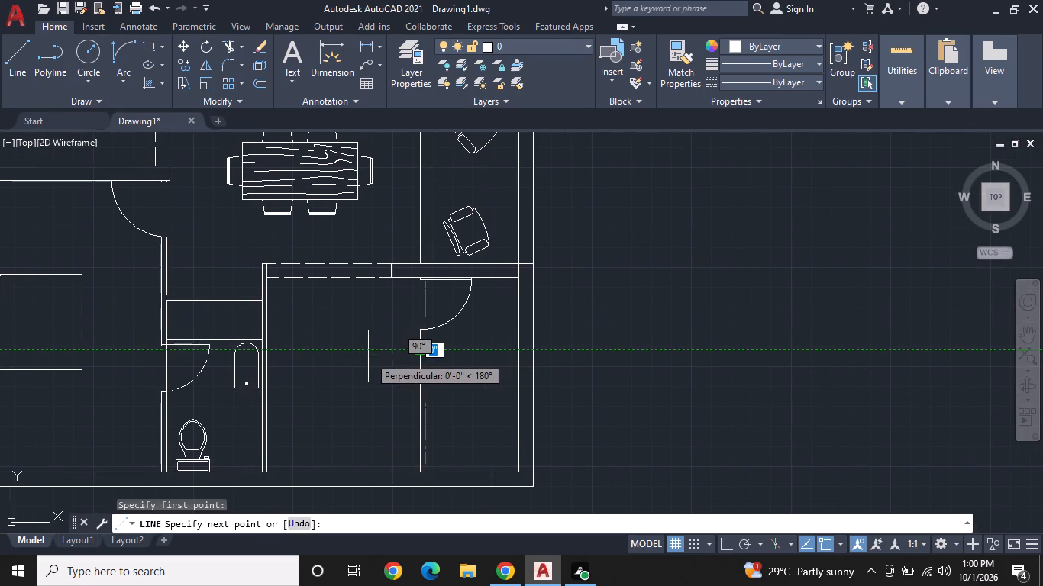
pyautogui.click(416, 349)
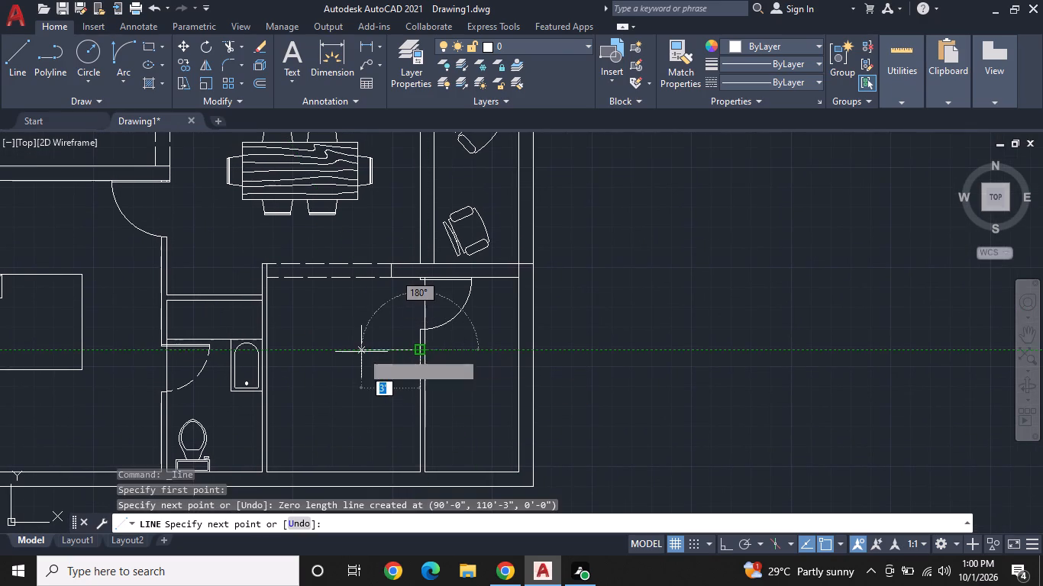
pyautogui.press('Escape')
# Draw a counter edge from the partition just south of the door: about 1.5 ft west, about 4.5 ft south, and west to the opposite wall.
pyautogui.scroll(1, 439, 353)
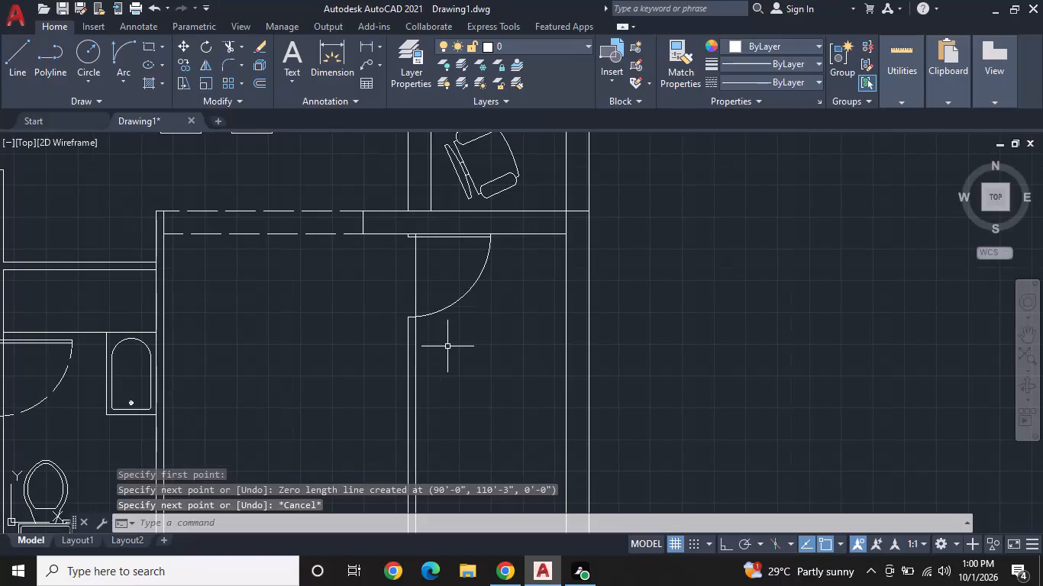
pyautogui.press('space')
pyautogui.scroll(1, 408, 346)
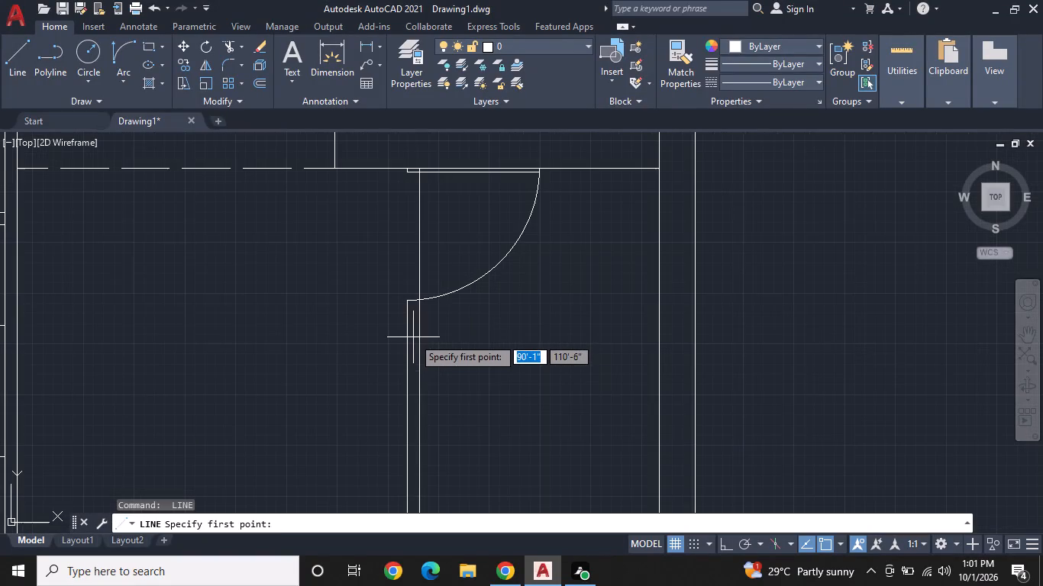
pyautogui.click(409, 333)
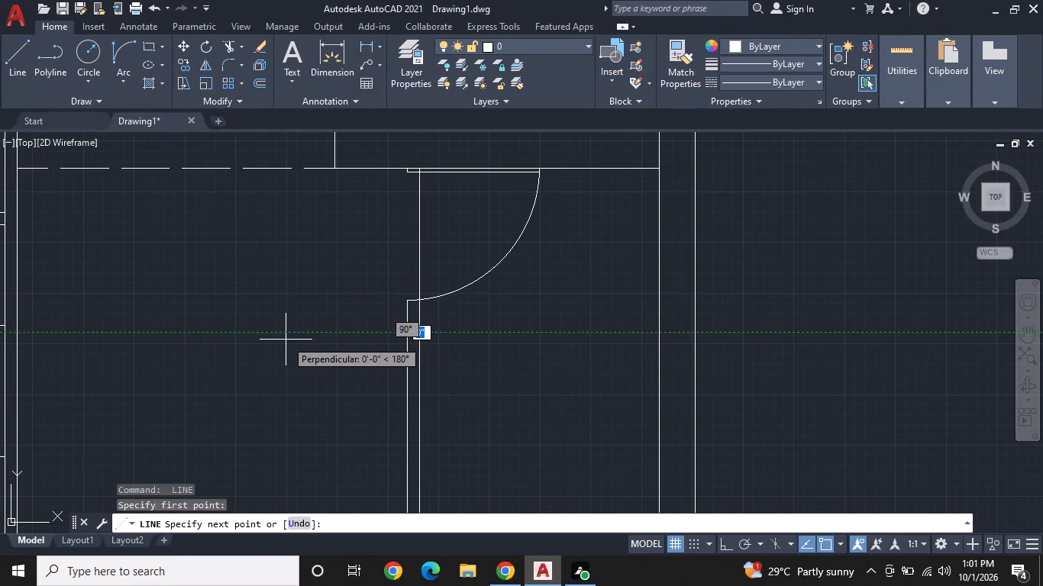
pyautogui.press('F8')
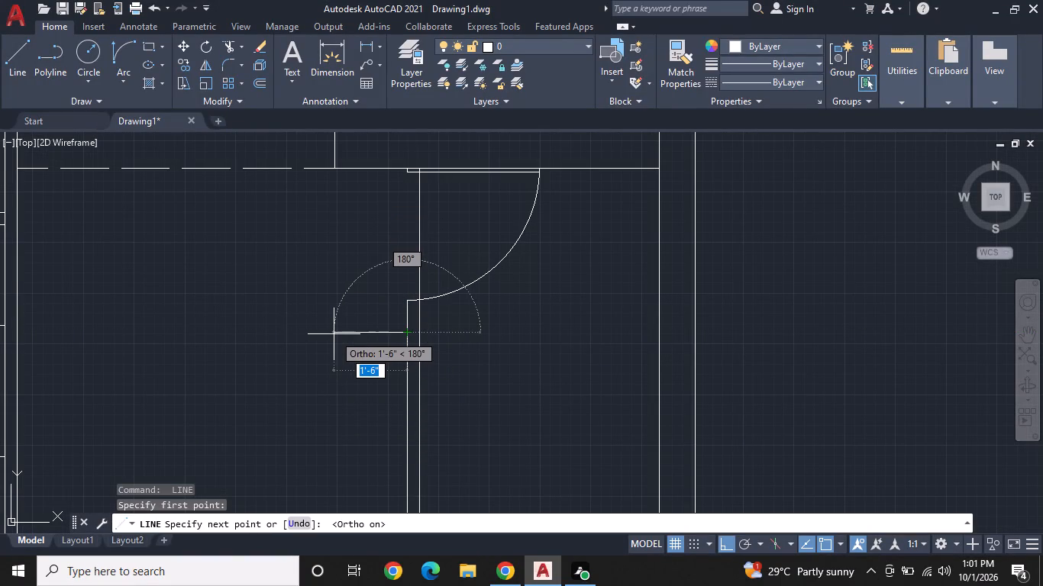
pyautogui.click(342, 334)
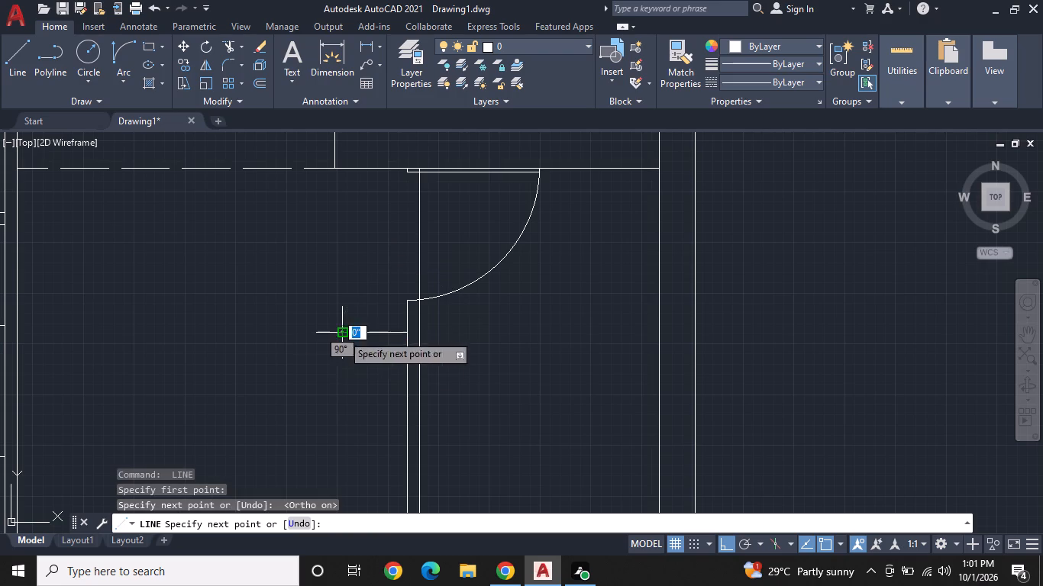
pyautogui.moveTo(332, 386); pyautogui.dragTo(335, 272, button='middle')
pyautogui.scroll(-1, 349, 370)
pyautogui.moveTo(349, 370); pyautogui.dragTo(359, 362, button='middle')
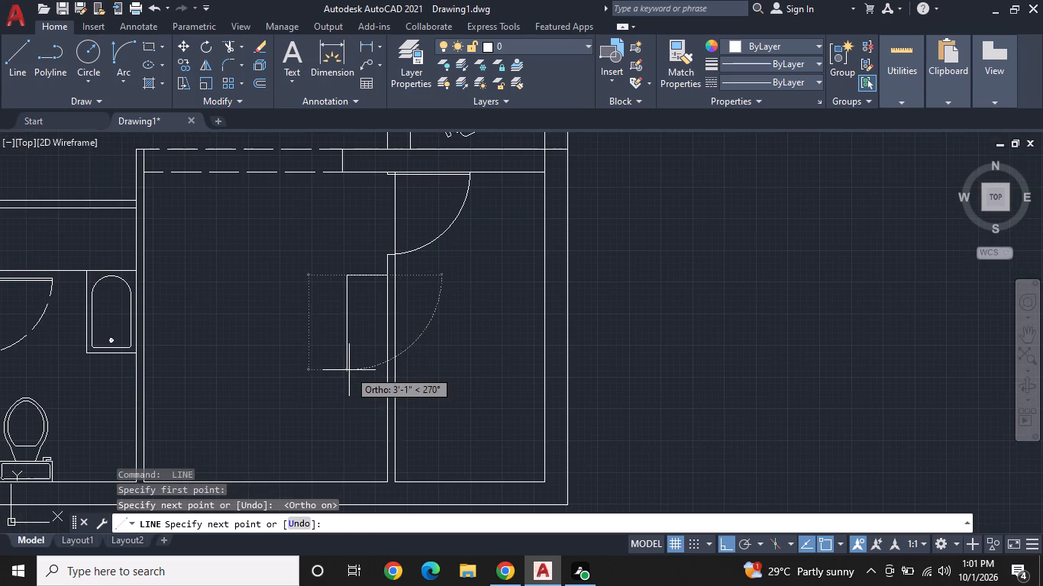
pyautogui.moveTo(359, 362); pyautogui.dragTo(430, 349, button='middle')
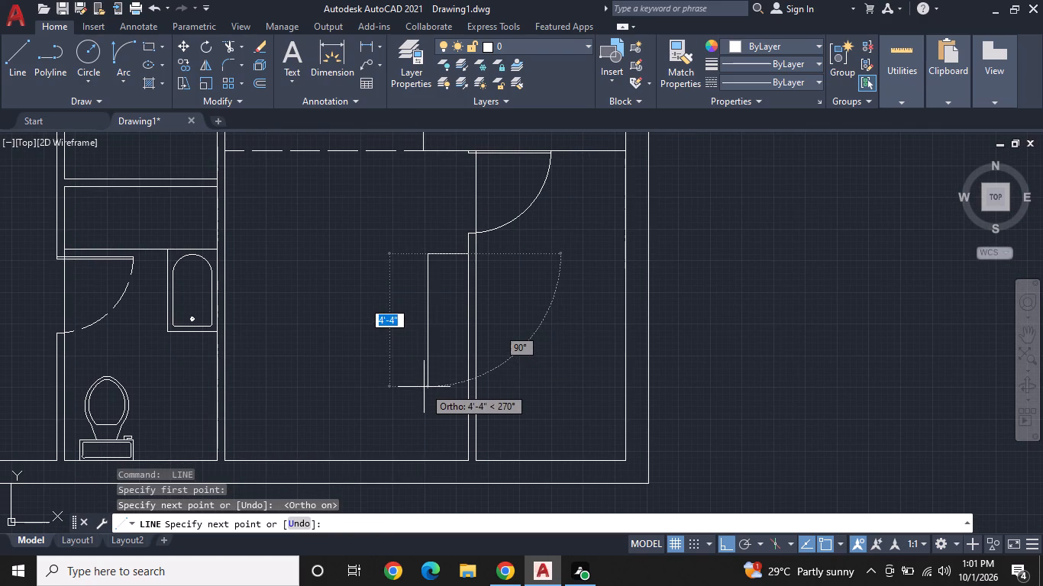
pyautogui.click(419, 393)
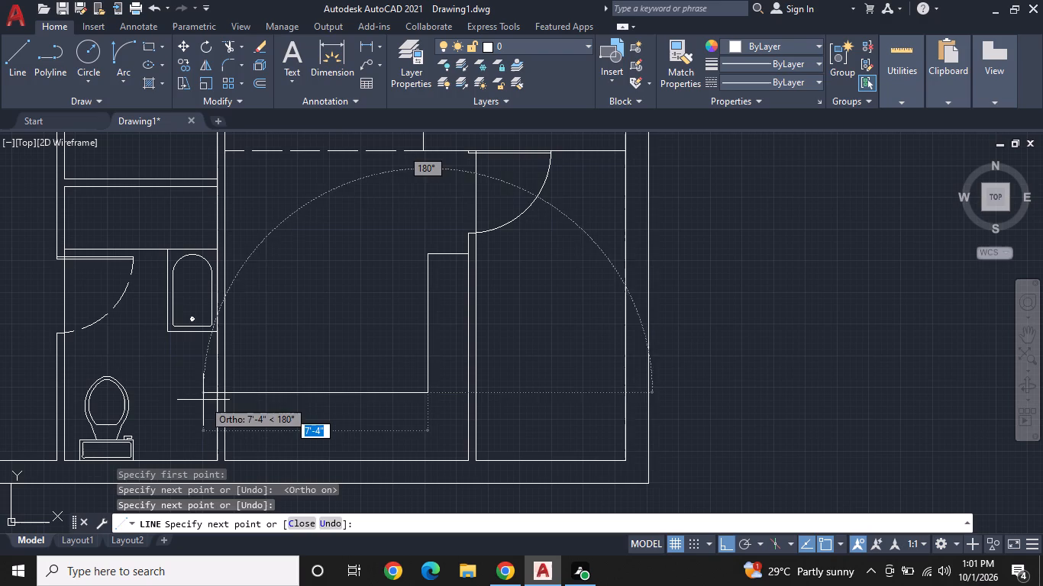
pyautogui.click(227, 393)
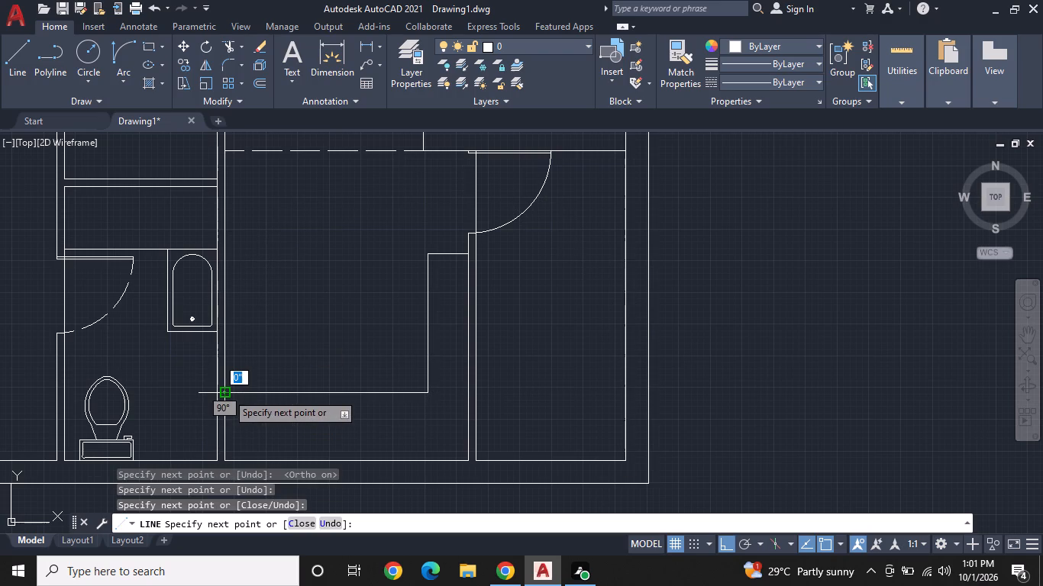
pyautogui.press('space')
# Draw the western counter edge about 6 ft north from the southern counter edge, and close it west against the wall.
pyautogui.moveTo(276, 359); pyautogui.dragTo(303, 411, button='middle')
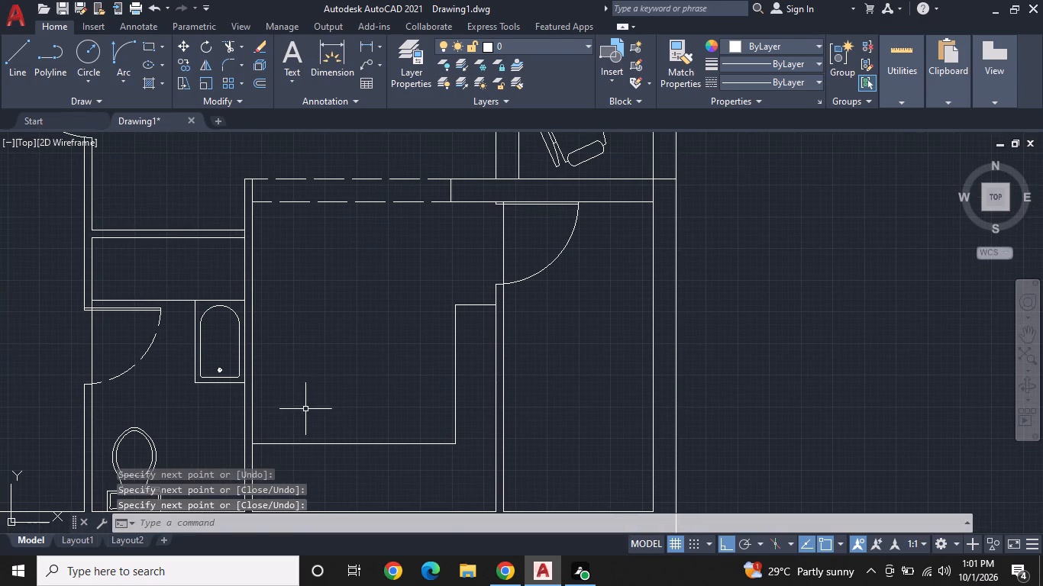
pyautogui.press('space')
pyautogui.click(307, 441)
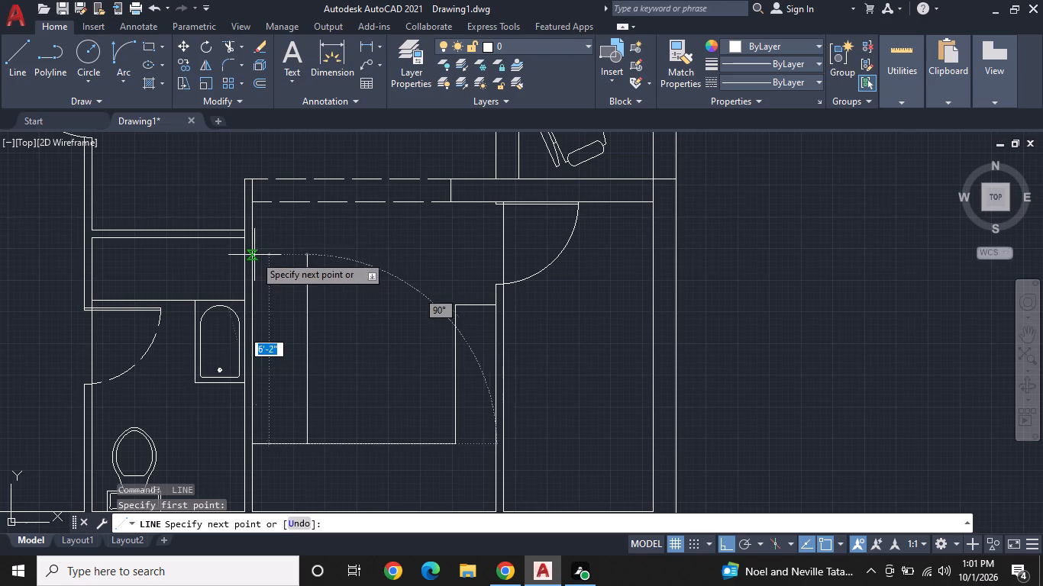
pyautogui.click(308, 261)
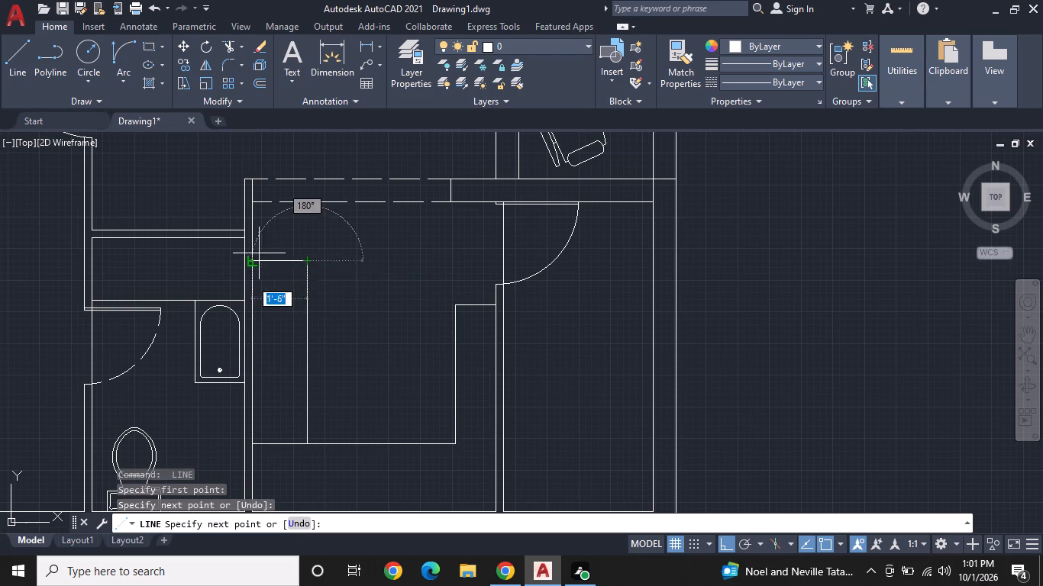
pyautogui.click(254, 258)
pyautogui.press('Escape')
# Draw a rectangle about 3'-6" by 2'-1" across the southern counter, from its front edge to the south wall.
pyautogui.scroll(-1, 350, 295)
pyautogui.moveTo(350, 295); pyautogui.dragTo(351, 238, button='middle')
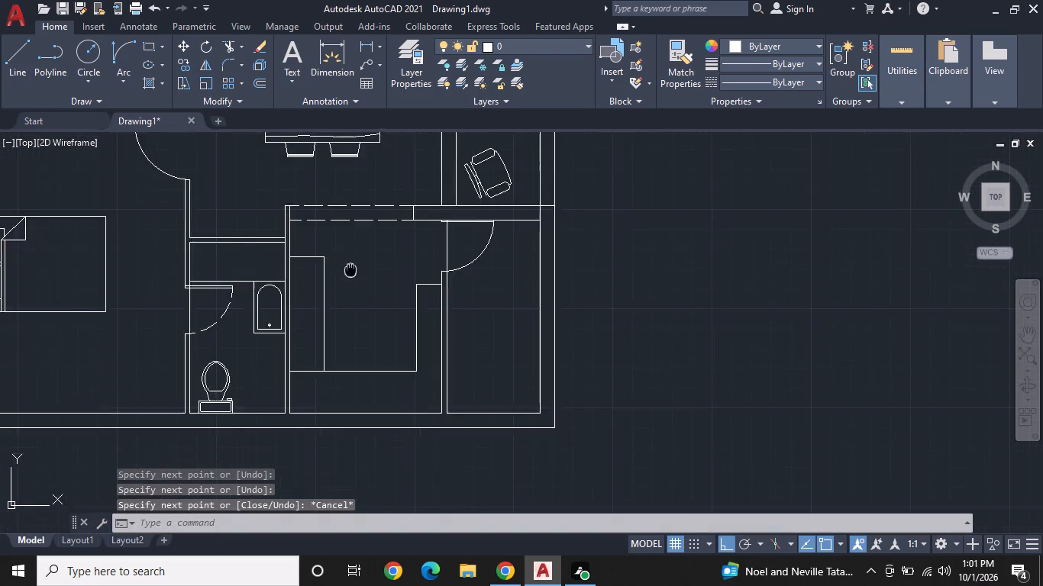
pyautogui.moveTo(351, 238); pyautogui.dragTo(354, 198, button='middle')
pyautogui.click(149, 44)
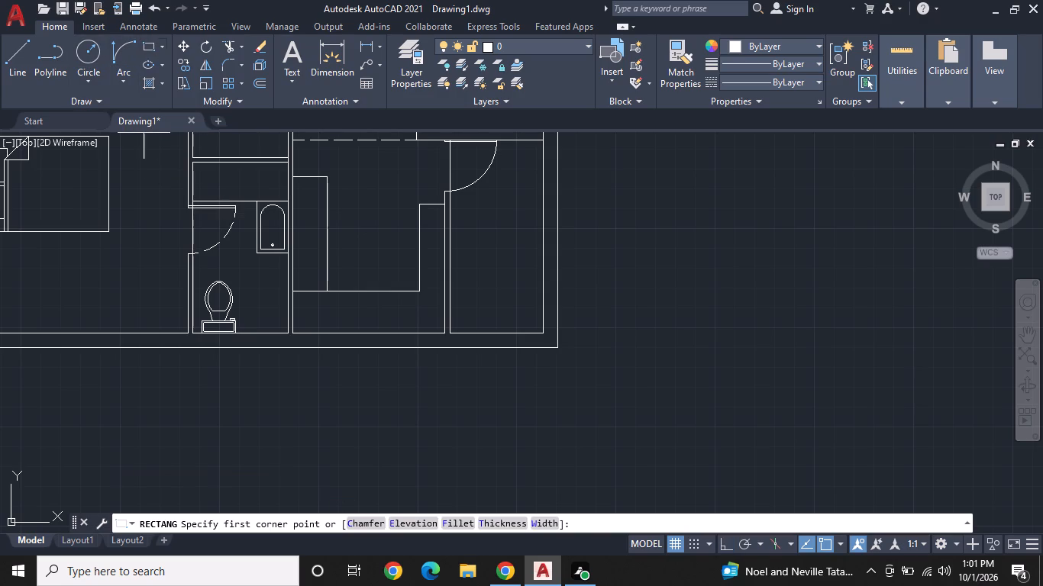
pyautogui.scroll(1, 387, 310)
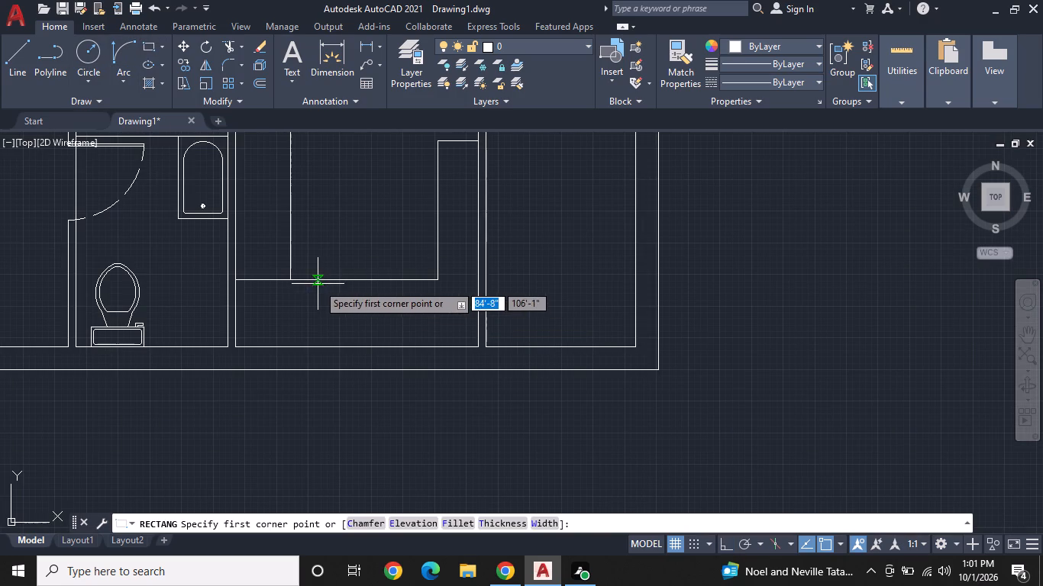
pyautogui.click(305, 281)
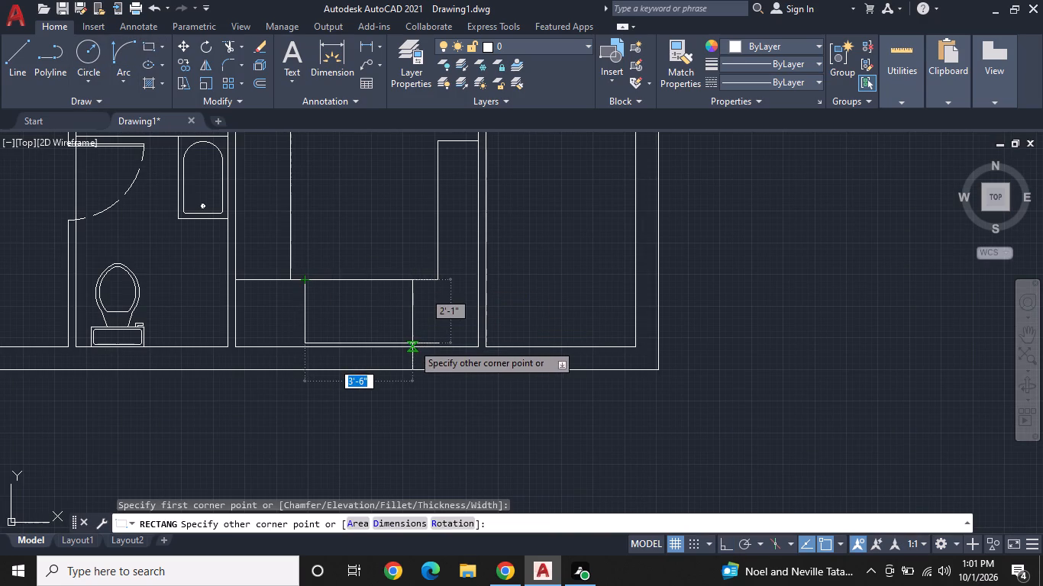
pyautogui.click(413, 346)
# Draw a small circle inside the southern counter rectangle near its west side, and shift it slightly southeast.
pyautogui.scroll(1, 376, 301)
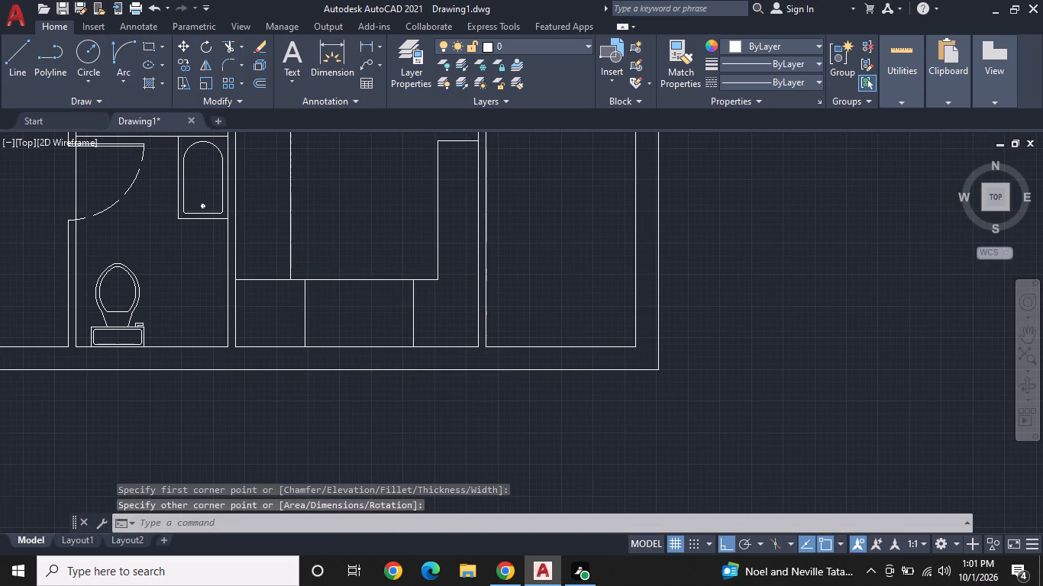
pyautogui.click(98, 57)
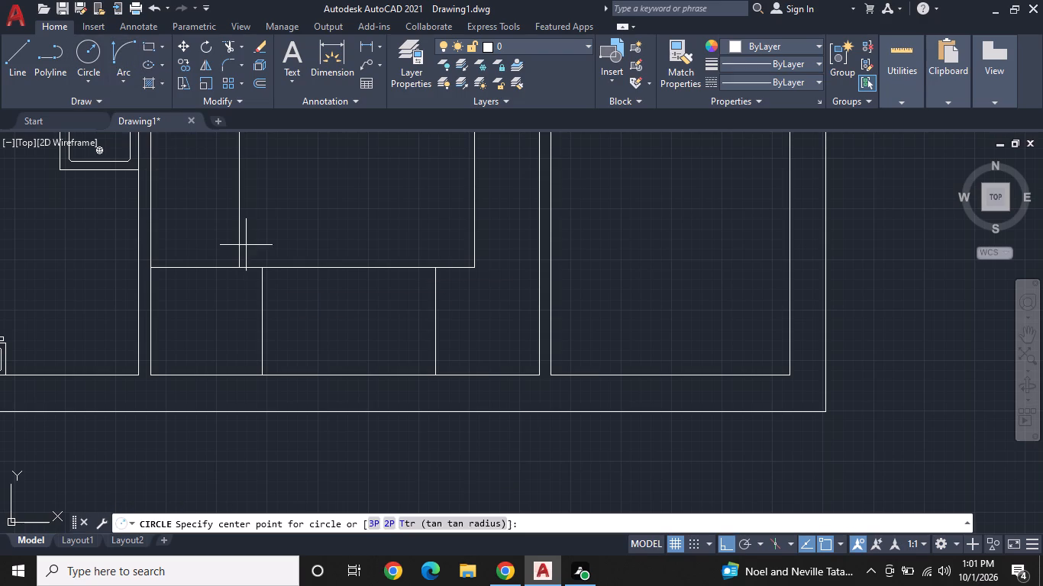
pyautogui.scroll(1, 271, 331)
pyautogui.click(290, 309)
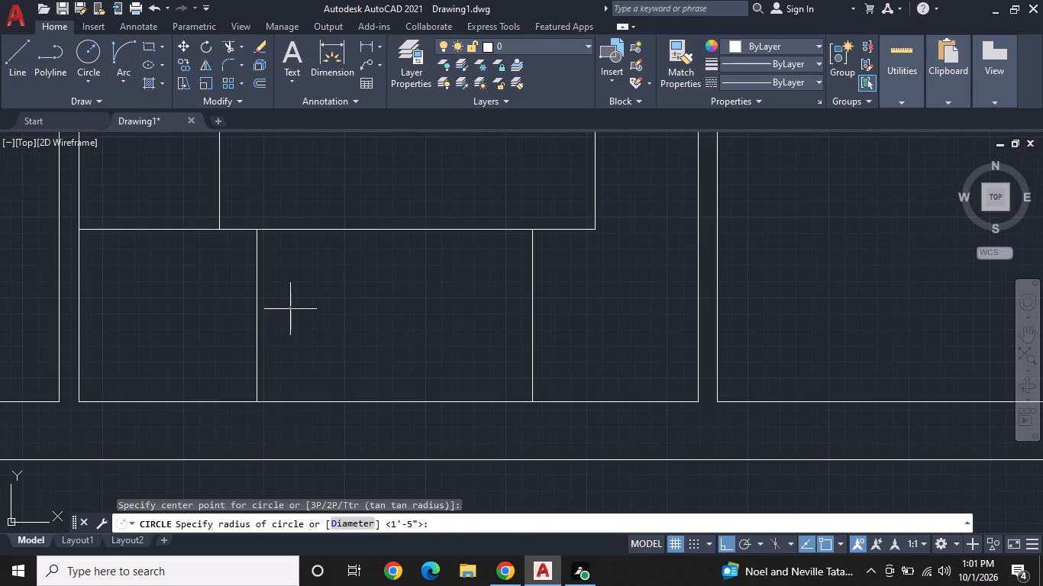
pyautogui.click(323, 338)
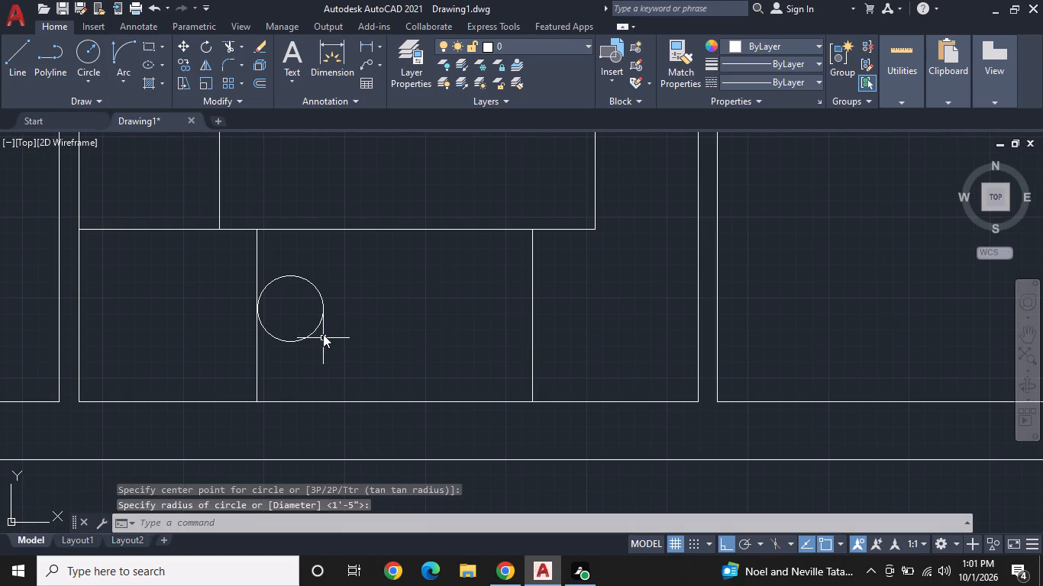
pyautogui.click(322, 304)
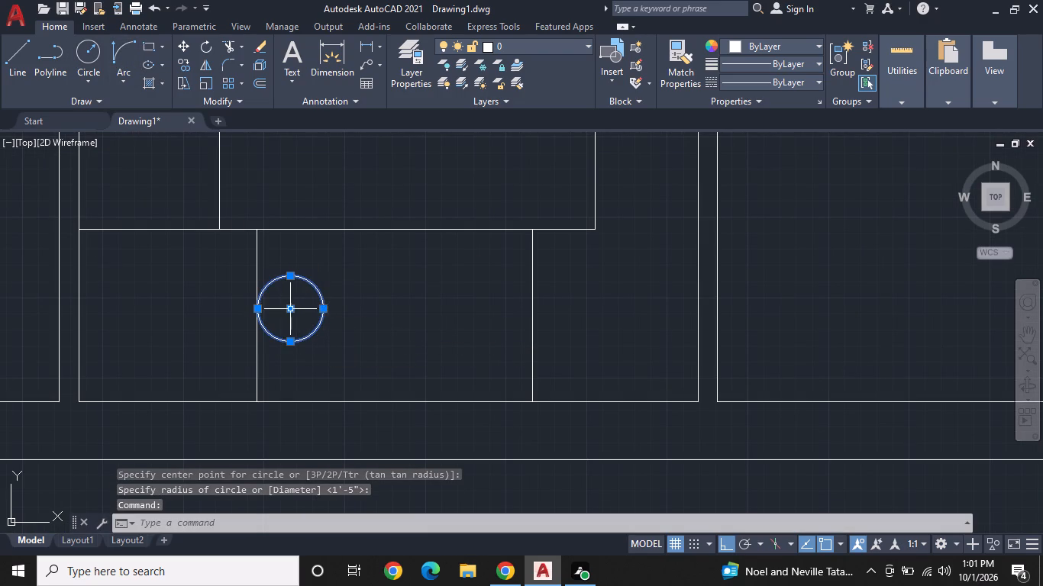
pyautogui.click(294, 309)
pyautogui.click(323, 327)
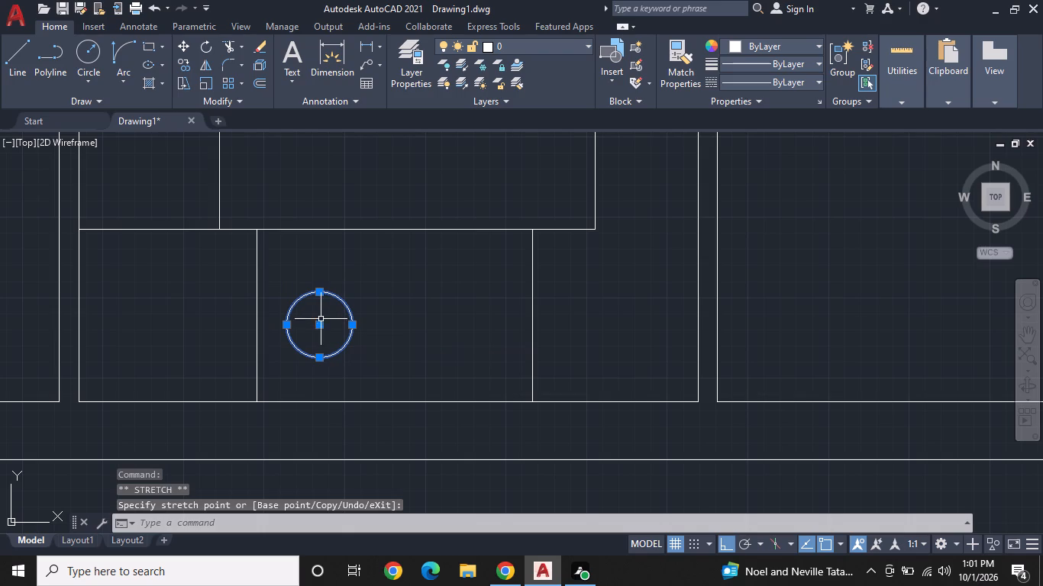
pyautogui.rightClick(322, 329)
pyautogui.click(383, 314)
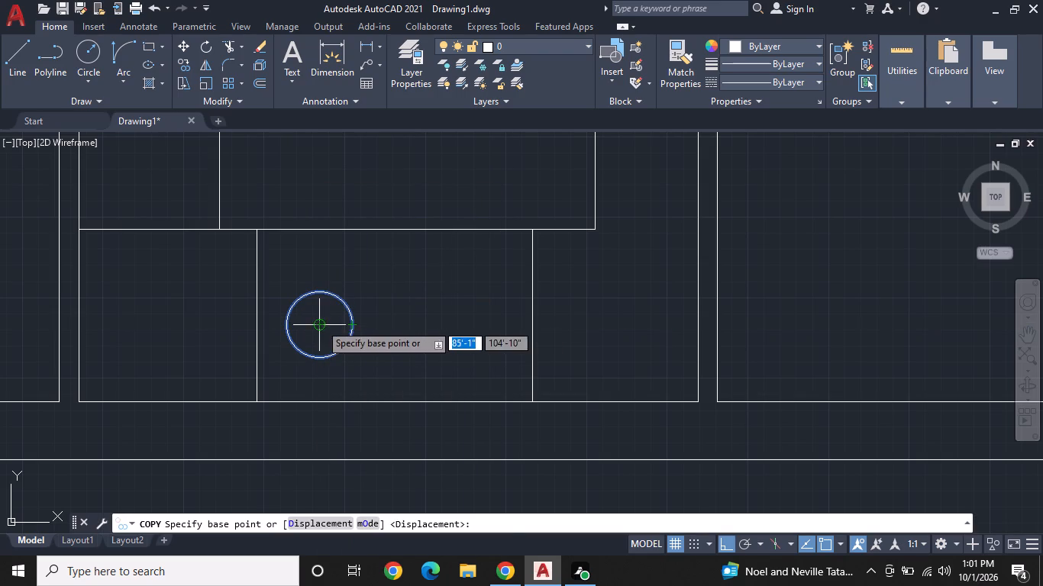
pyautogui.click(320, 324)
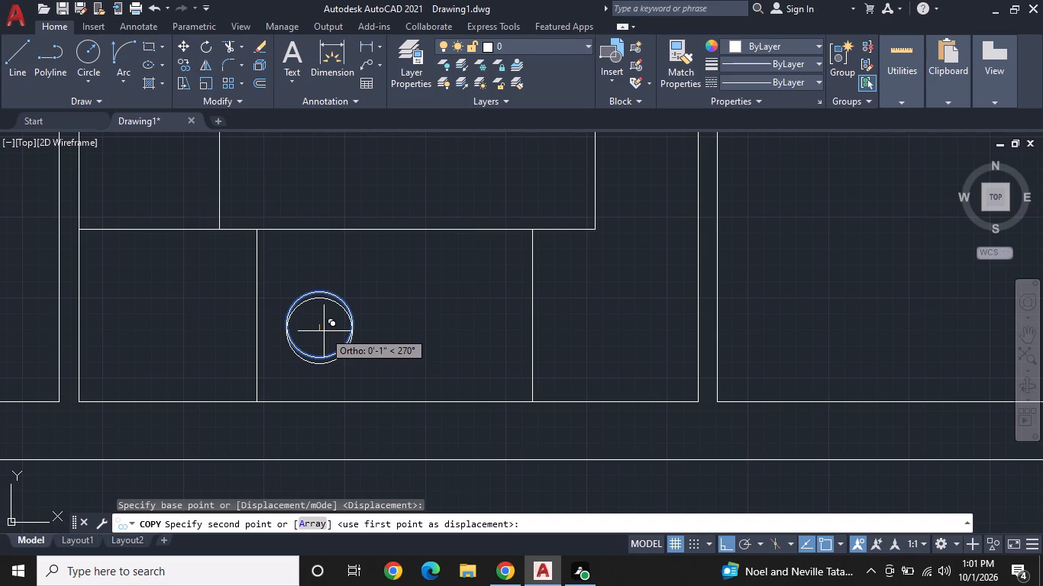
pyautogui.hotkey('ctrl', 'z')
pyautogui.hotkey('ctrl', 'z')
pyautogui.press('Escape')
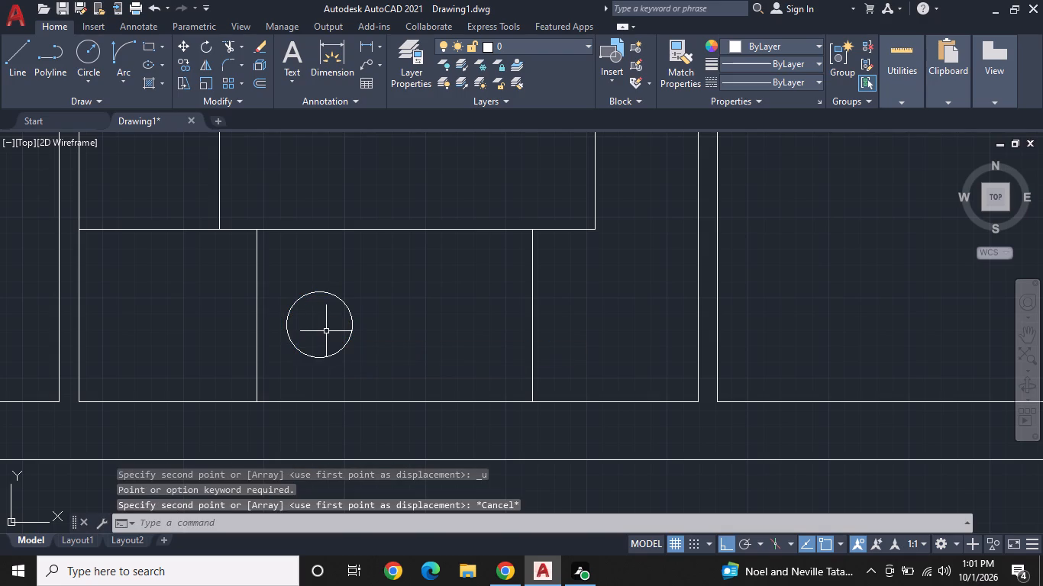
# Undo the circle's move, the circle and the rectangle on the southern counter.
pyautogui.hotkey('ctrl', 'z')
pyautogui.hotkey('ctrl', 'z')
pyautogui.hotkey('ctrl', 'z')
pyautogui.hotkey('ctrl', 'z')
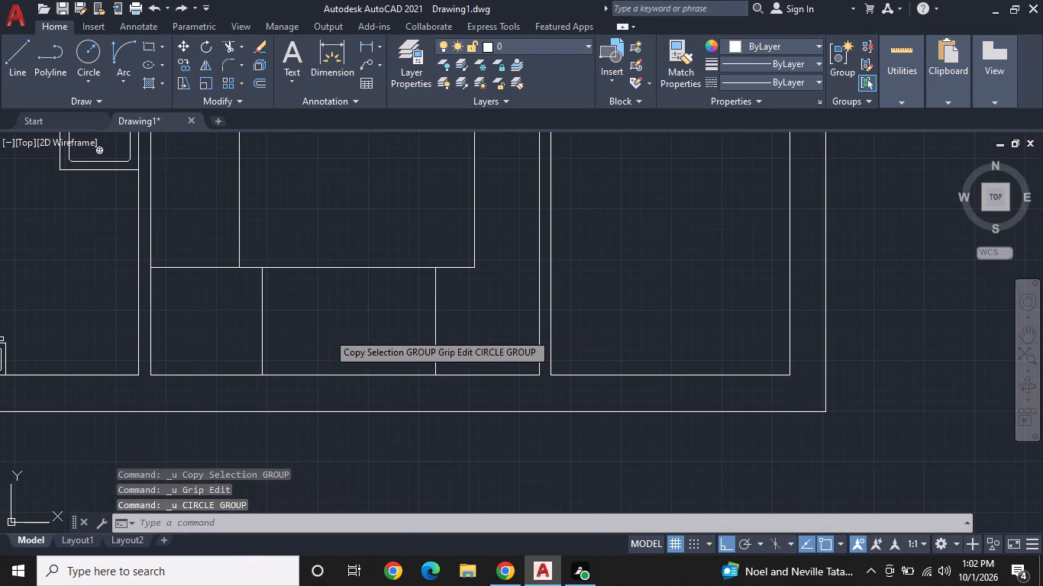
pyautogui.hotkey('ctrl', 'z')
# Draw a stove rectangle about 1'-4" by 2'-3" across the eastern counter, between its front edge and the partition.
pyautogui.moveTo(384, 300); pyautogui.dragTo(285, 351, button='middle')
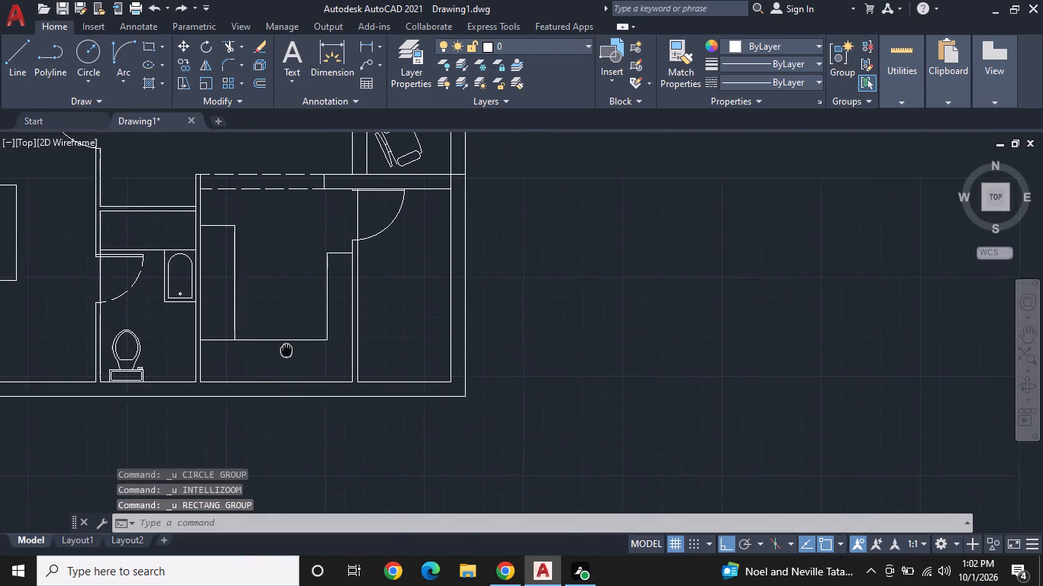
pyautogui.moveTo(285, 351); pyautogui.dragTo(279, 353, button='middle')
pyautogui.scroll(2, 305, 340)
pyautogui.moveTo(286, 314); pyautogui.dragTo(286, 317, button='middle')
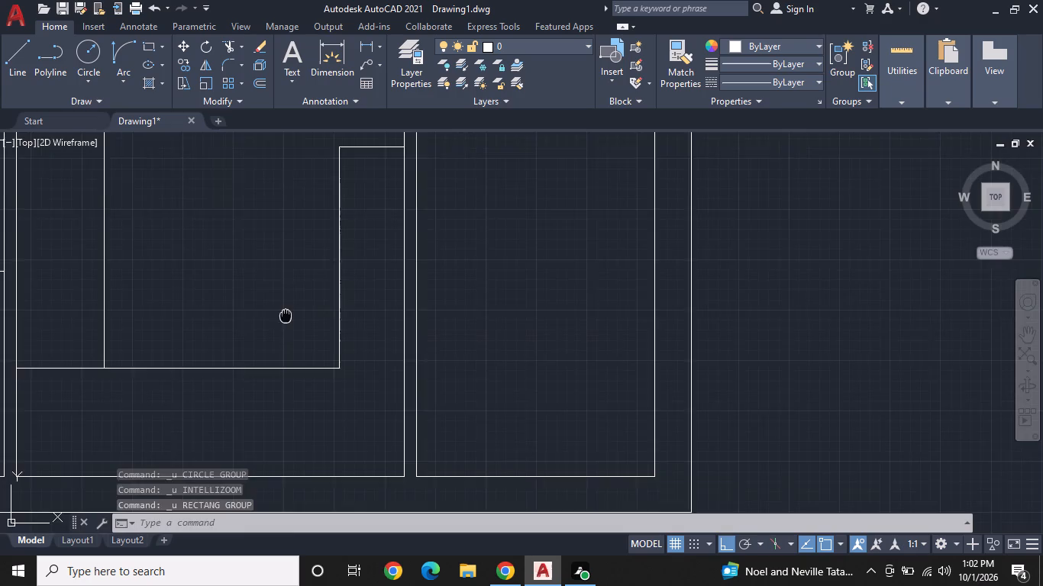
pyautogui.moveTo(286, 317); pyautogui.dragTo(264, 368, button='middle')
pyautogui.click(148, 45)
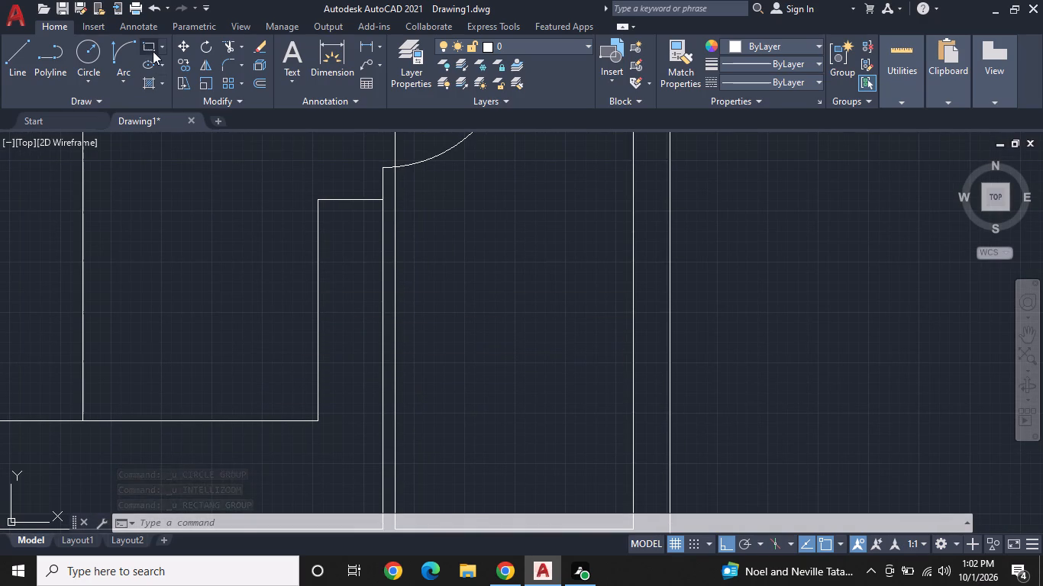
pyautogui.click(319, 241)
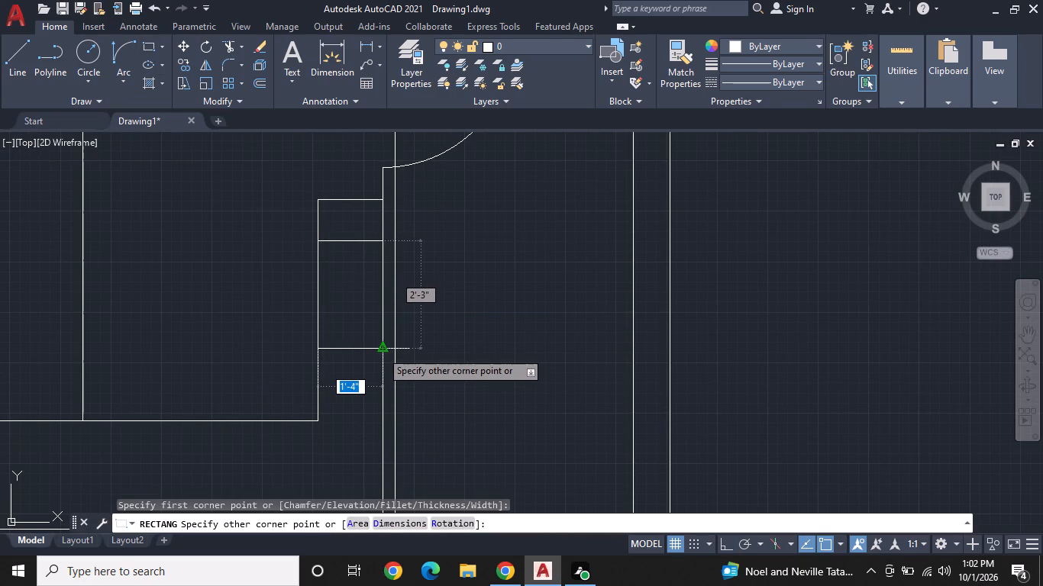
pyautogui.click(381, 351)
# Draw a burner circle of about 3" radius in the northern part of the stove rectangle, and shift it slightly south.
pyautogui.scroll(2, 371, 295)
pyautogui.moveTo(363, 288); pyautogui.dragTo(349, 376, button='middle')
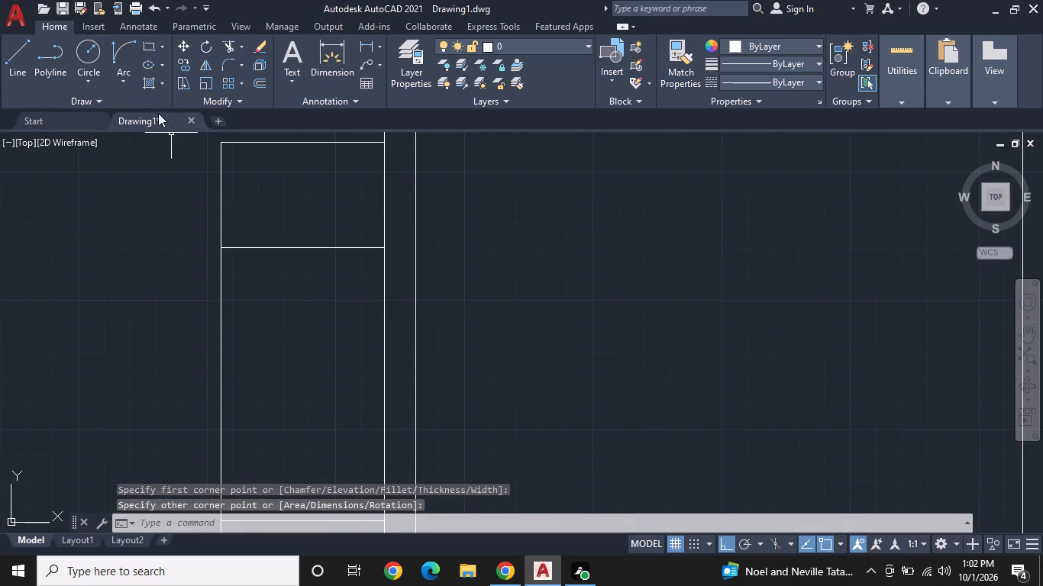
pyautogui.click(85, 58)
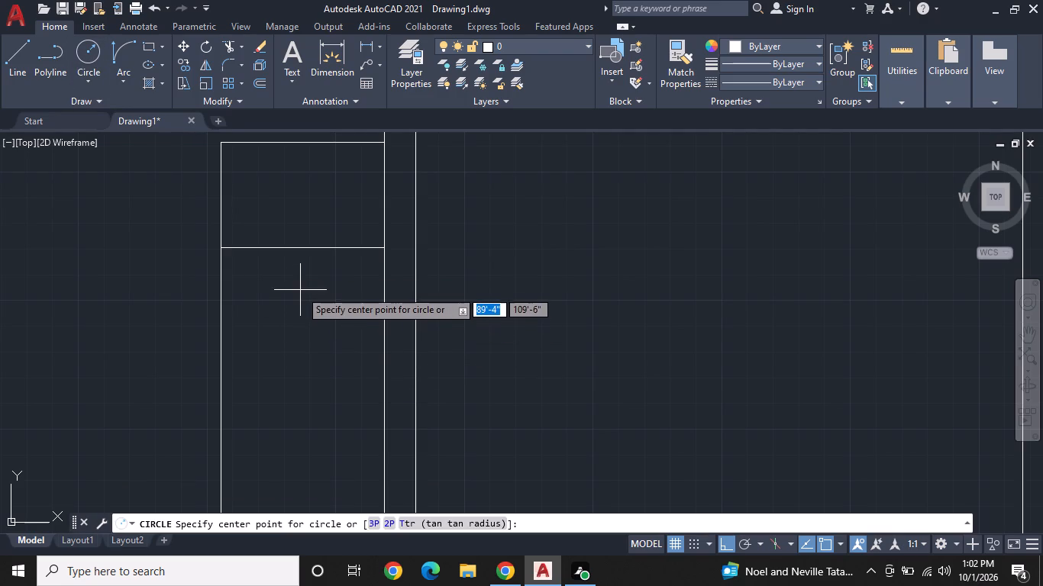
pyautogui.click(296, 301)
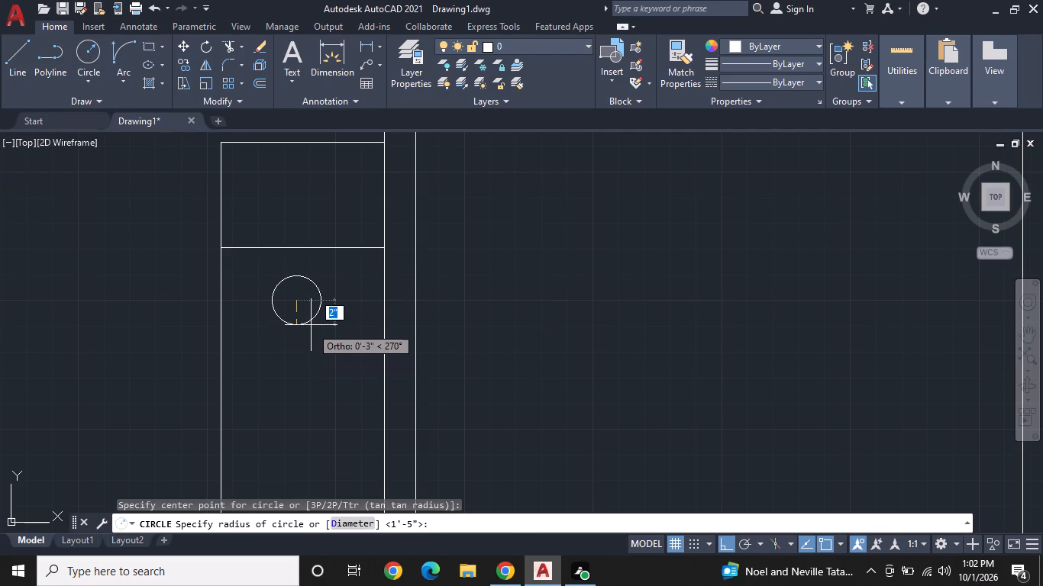
pyautogui.click(311, 333)
pyautogui.click(310, 327)
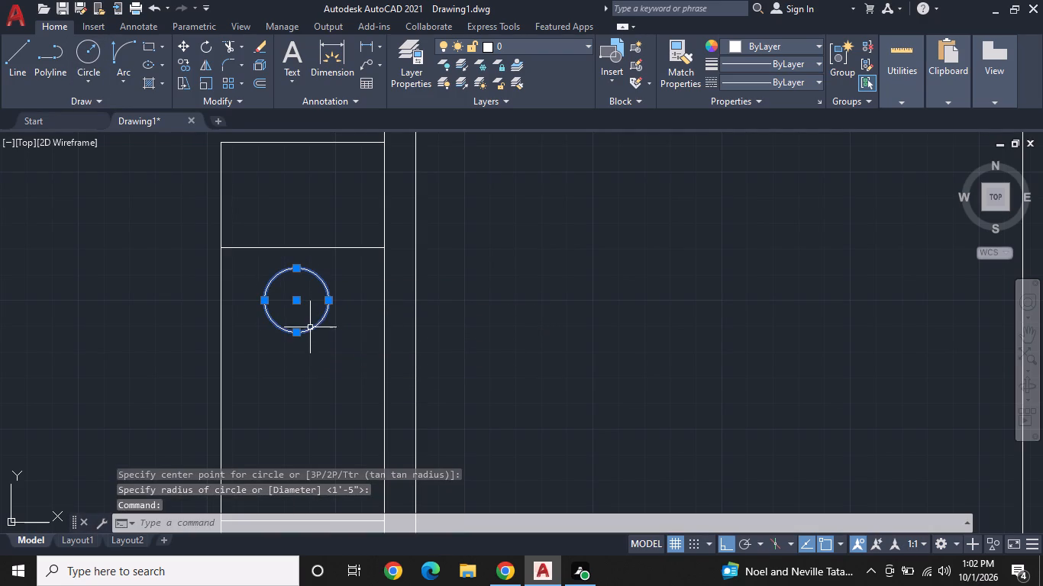
pyautogui.click(300, 297)
pyautogui.click(303, 318)
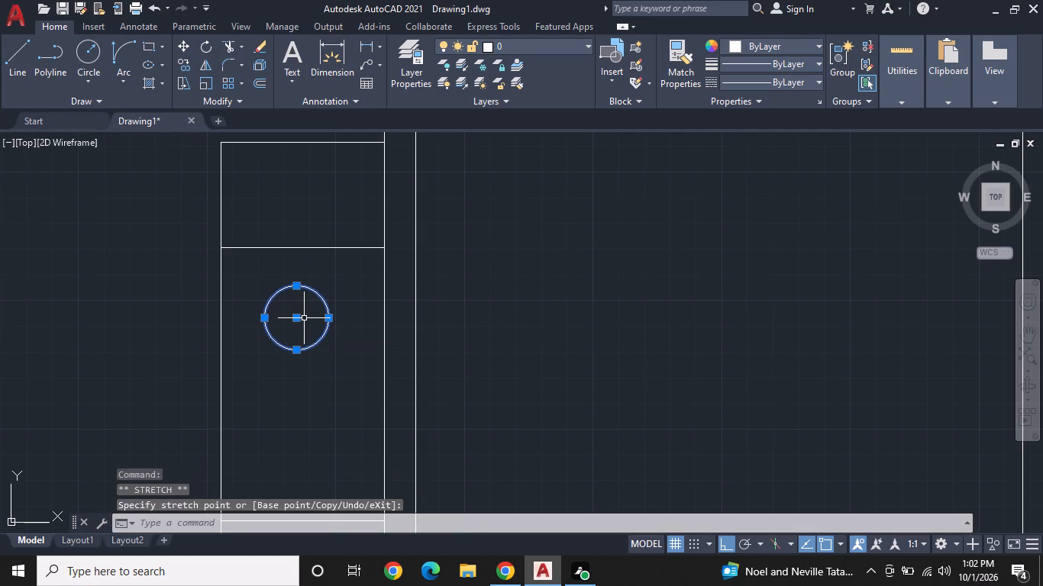
# Copy the burner circle about 1" east so that the two circles overlap.
pyautogui.rightClick(304, 318)
pyautogui.click(361, 311)
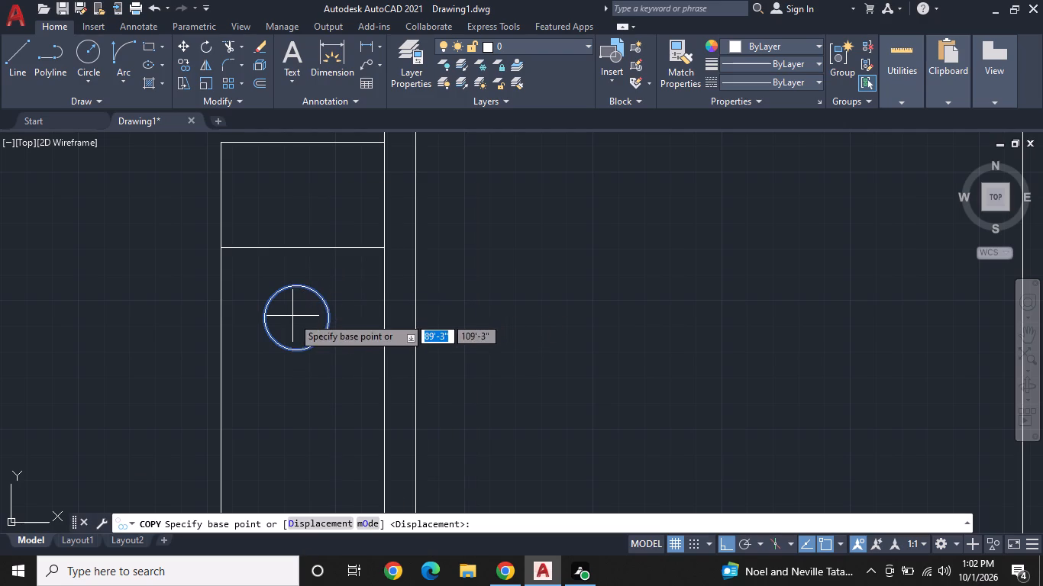
pyautogui.click(299, 314)
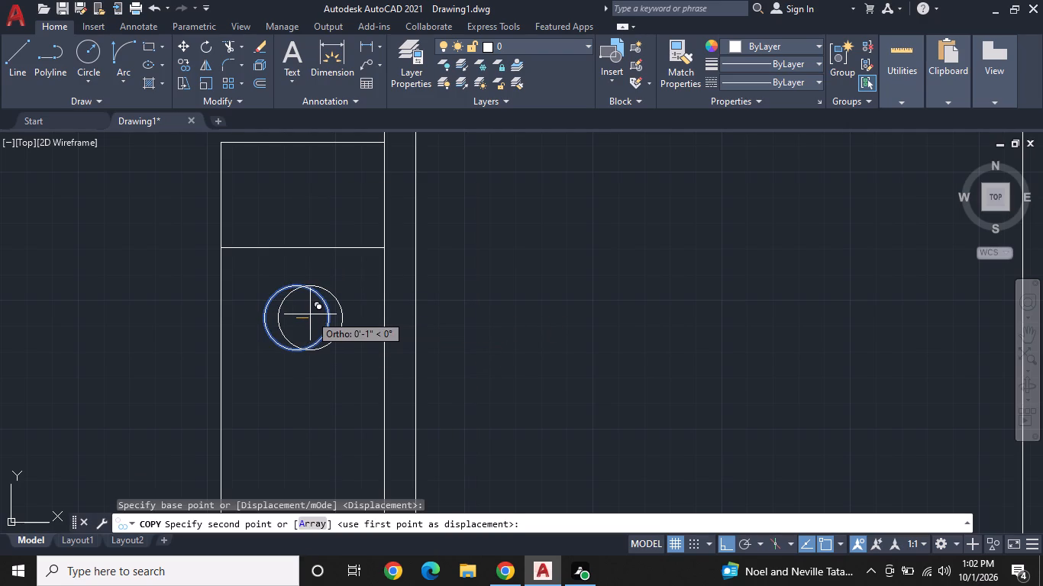
pyautogui.press('F8')
pyautogui.press('F8')
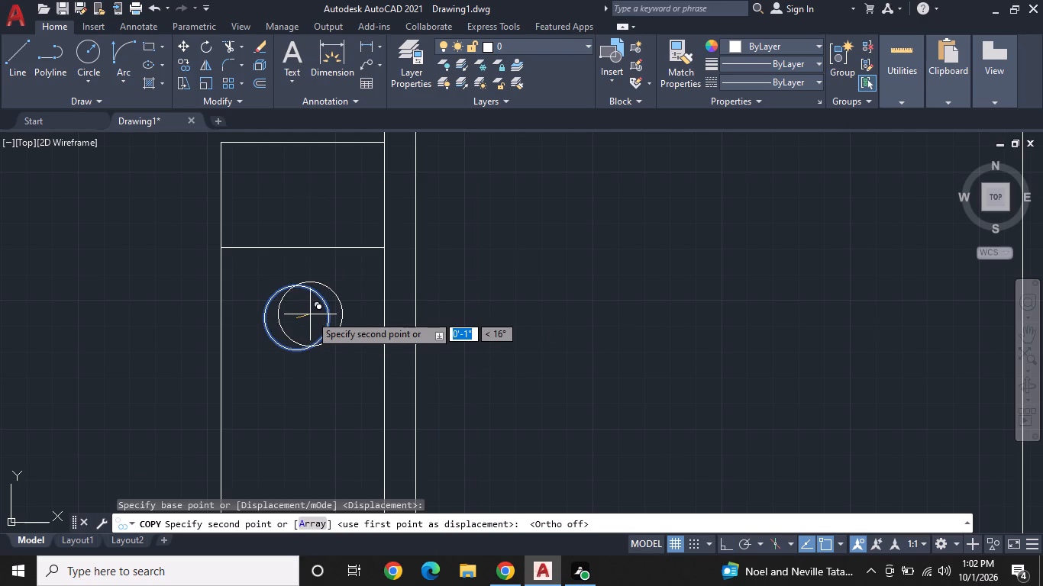
pyautogui.click(307, 313)
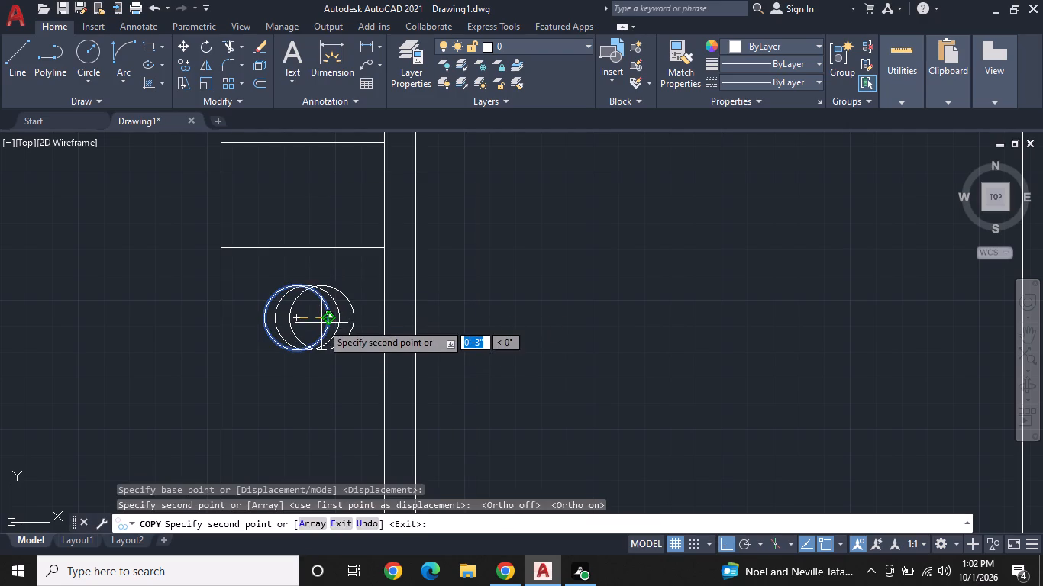
pyautogui.press('Escape')
# Copy the two overlapping burner circles about 1'-0" south within the stove rectangle.
pyautogui.click(320, 341)
pyautogui.click(329, 343)
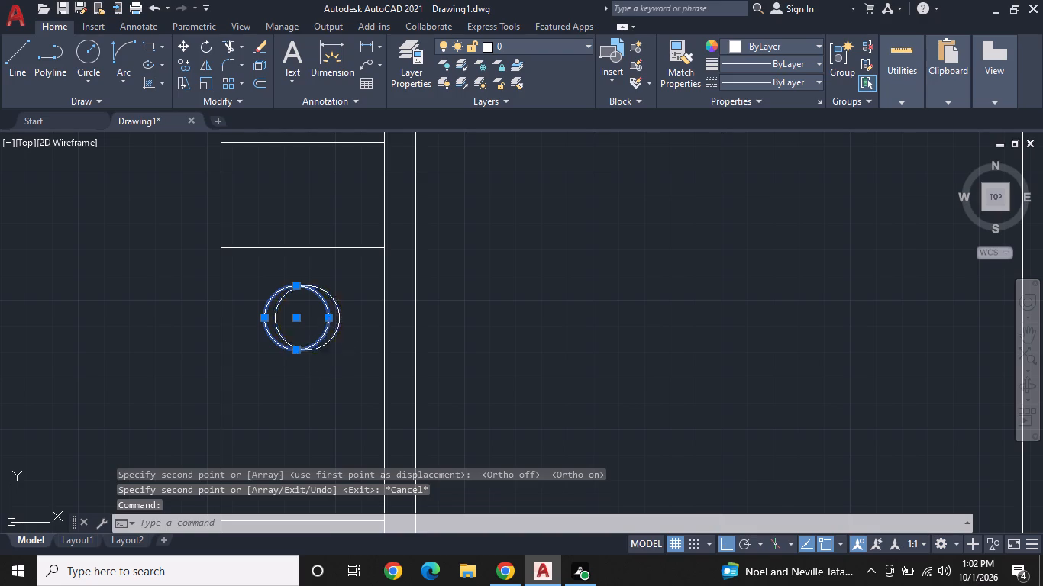
pyautogui.rightClick(327, 348)
pyautogui.click(410, 134)
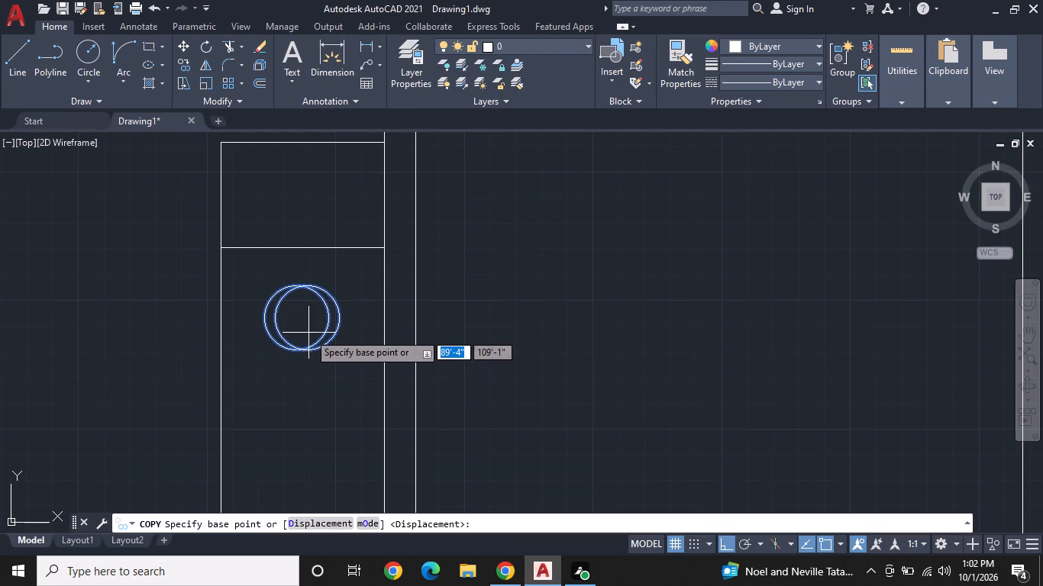
pyautogui.doubleClick(309, 318)
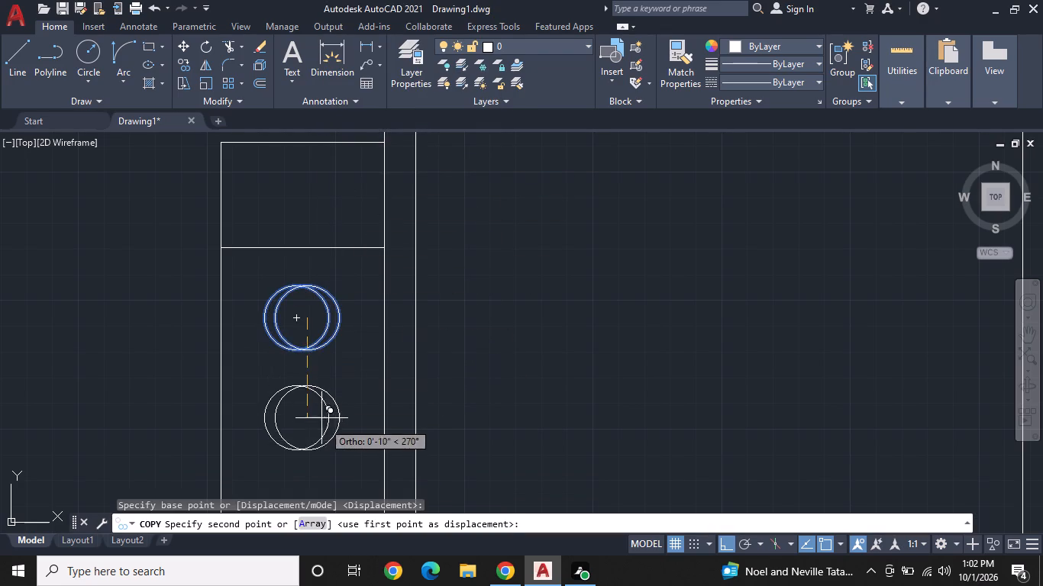
pyautogui.moveTo(325, 429); pyautogui.dragTo(322, 340, button='middle')
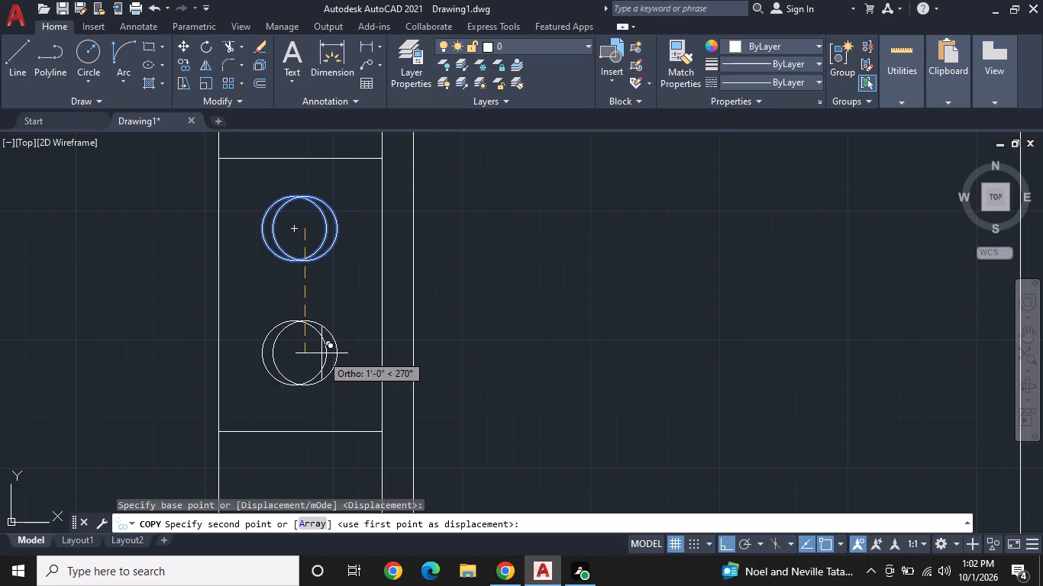
pyautogui.click(321, 353)
pyautogui.press('Escape')
# Draw a north-south line down the full length of the stove rectangle, just inside its western front edge.
pyautogui.moveTo(289, 340); pyautogui.dragTo(341, 361, button='middle')
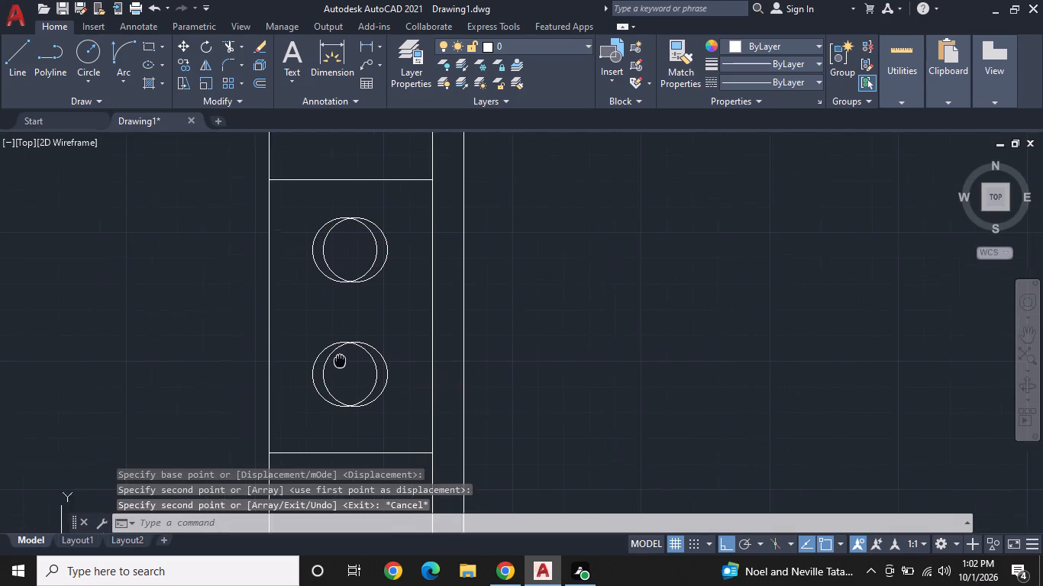
pyautogui.moveTo(341, 361); pyautogui.dragTo(346, 358, button='middle')
pyautogui.moveTo(350, 312); pyautogui.dragTo(366, 285, button='middle')
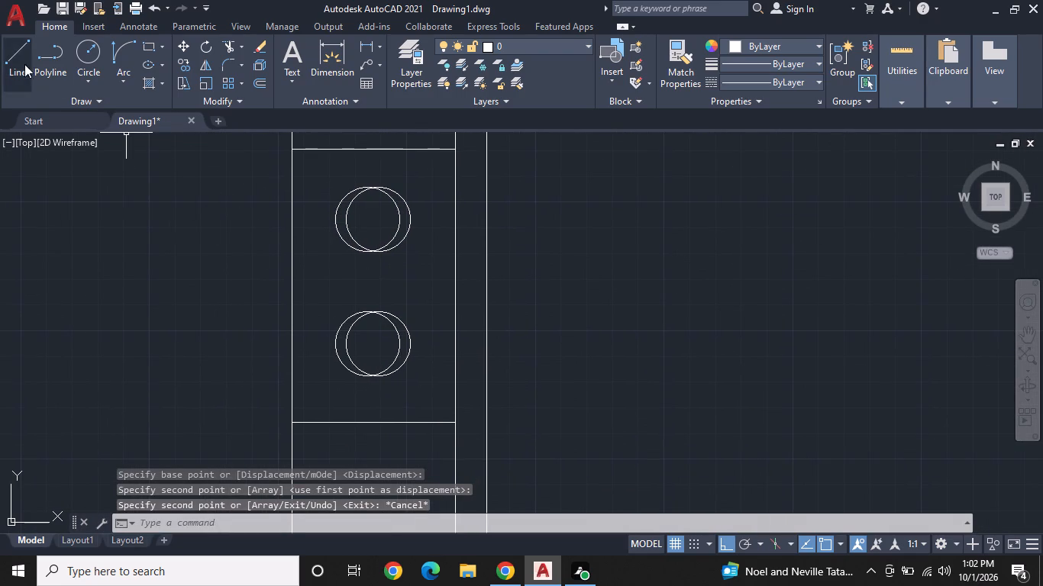
pyautogui.click(21, 57)
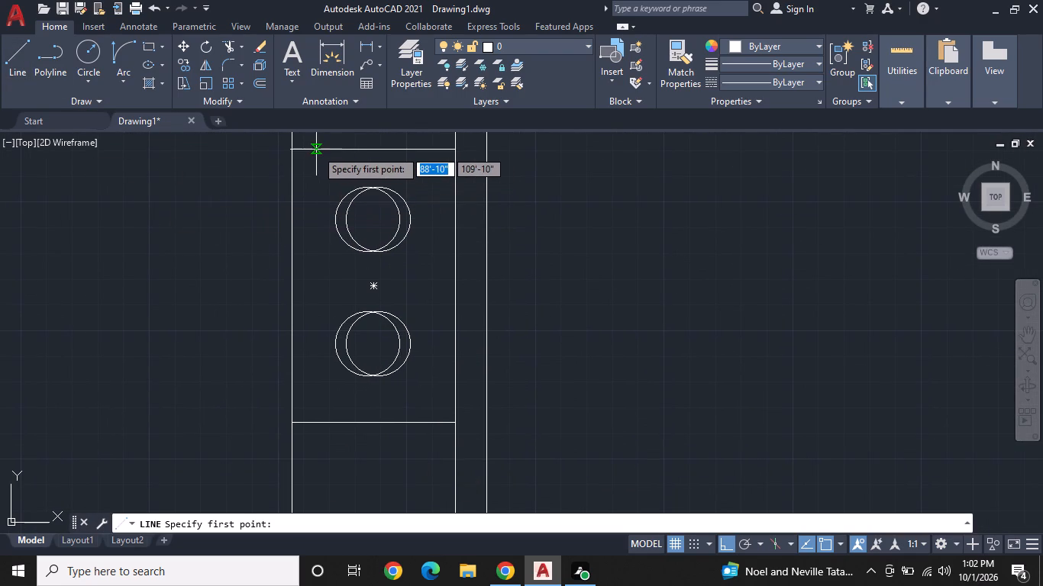
pyautogui.moveTo(316, 150); pyautogui.dragTo(315, 159)
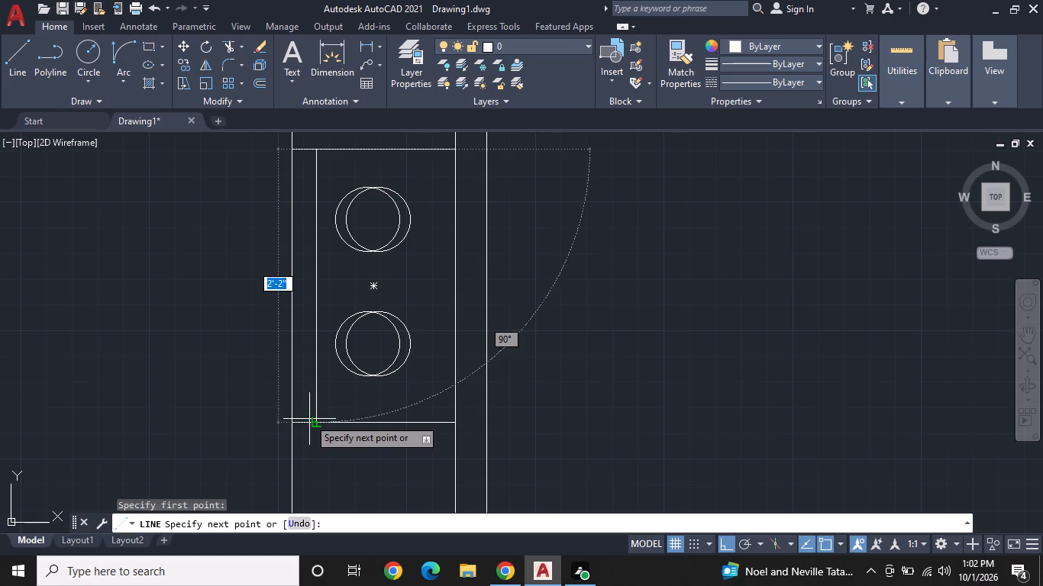
pyautogui.click(312, 420)
pyautogui.press('space')
# Draw a control knob circle of about 1" radius in the stove's narrow front strip beside the northern burner, and centre it there.
pyautogui.scroll(1, 313, 322)
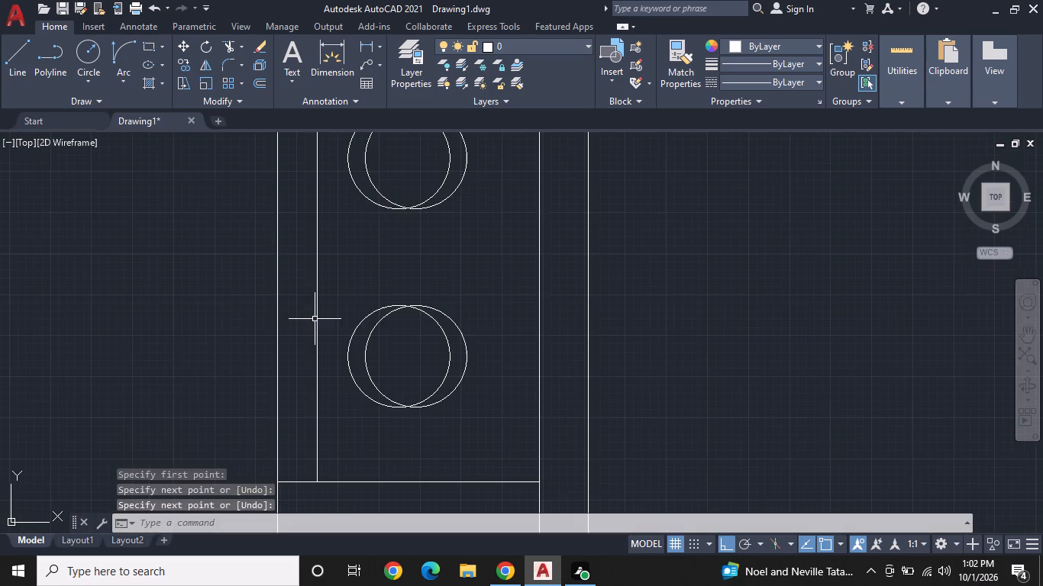
pyautogui.moveTo(321, 317); pyautogui.dragTo(403, 488, button='middle')
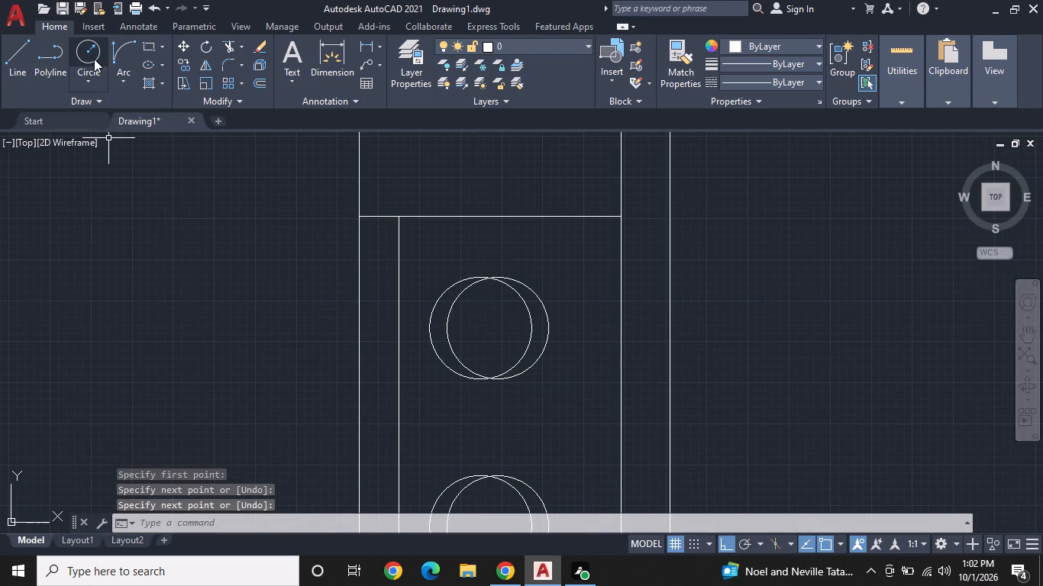
pyautogui.click(94, 59)
pyautogui.scroll(1, 379, 315)
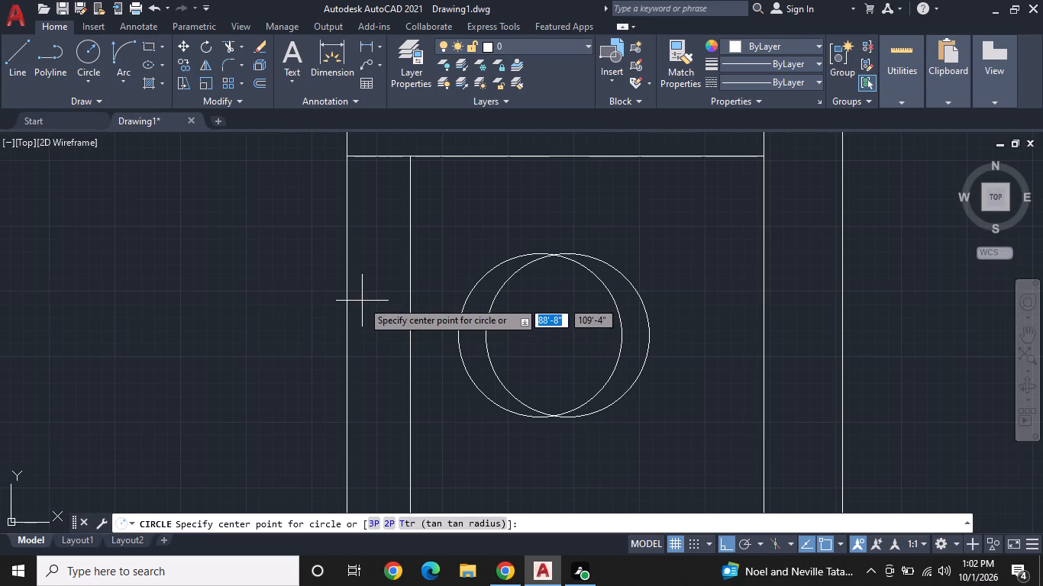
pyautogui.click(362, 301)
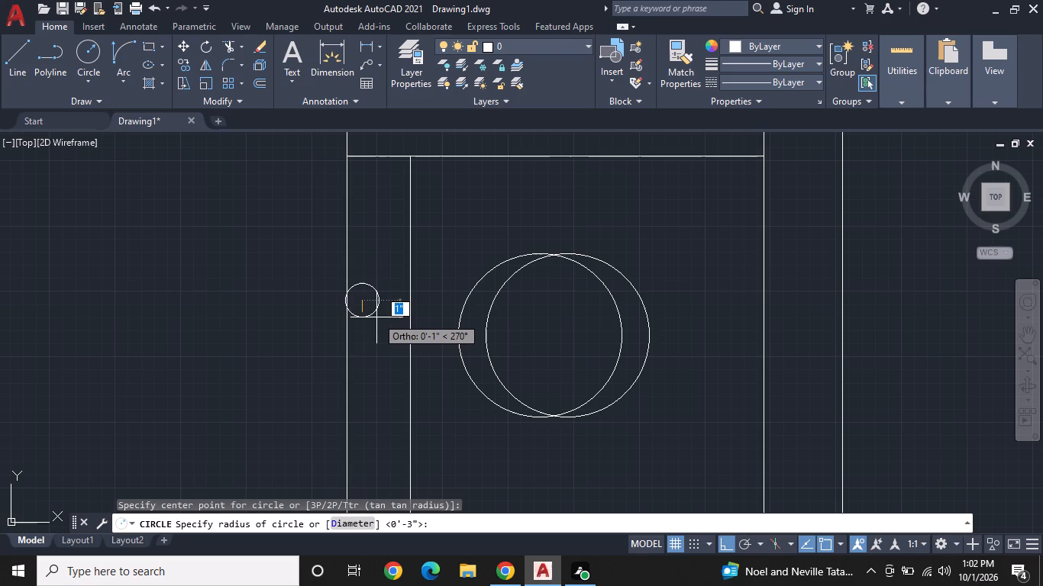
pyautogui.click(376, 318)
pyautogui.click(376, 311)
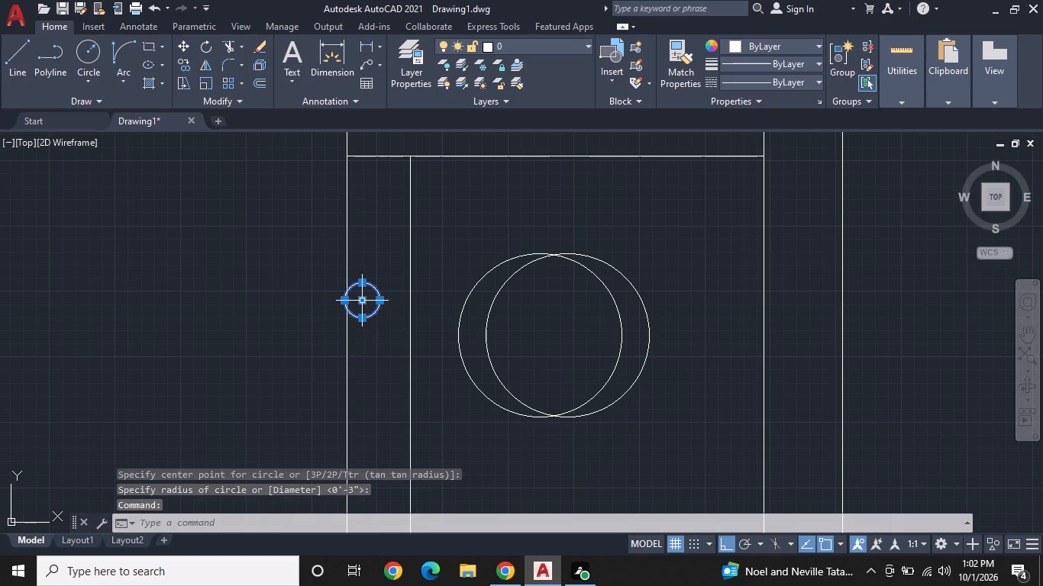
pyautogui.click(364, 301)
pyautogui.click(375, 313)
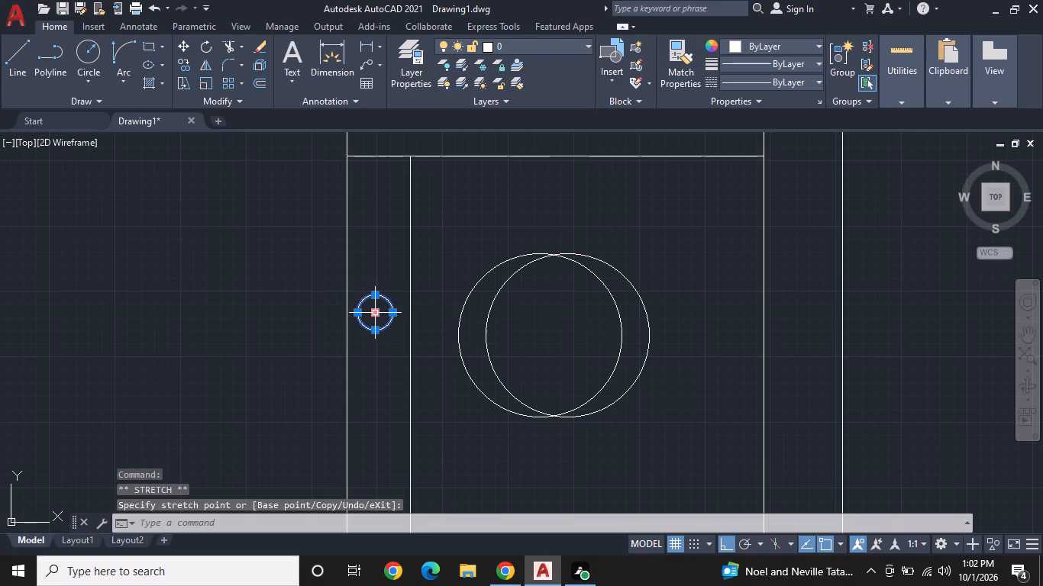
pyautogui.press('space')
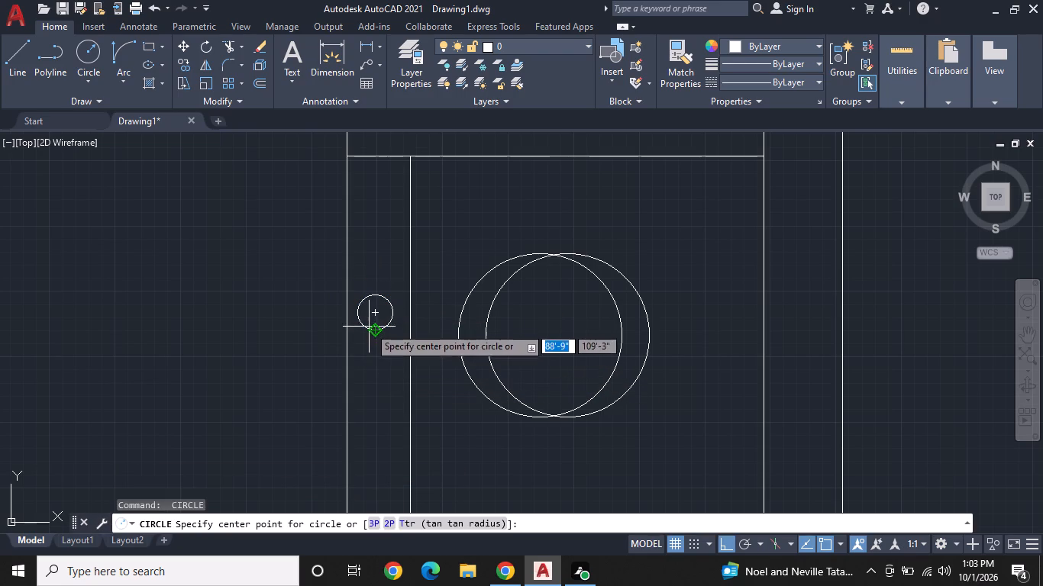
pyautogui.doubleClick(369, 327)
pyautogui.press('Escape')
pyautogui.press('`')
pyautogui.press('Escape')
# Copy the knob circle about 1'-0" south within the front strip, beside the southern burner.
pyautogui.moveTo(372, 323); pyautogui.dragTo(372, 326)
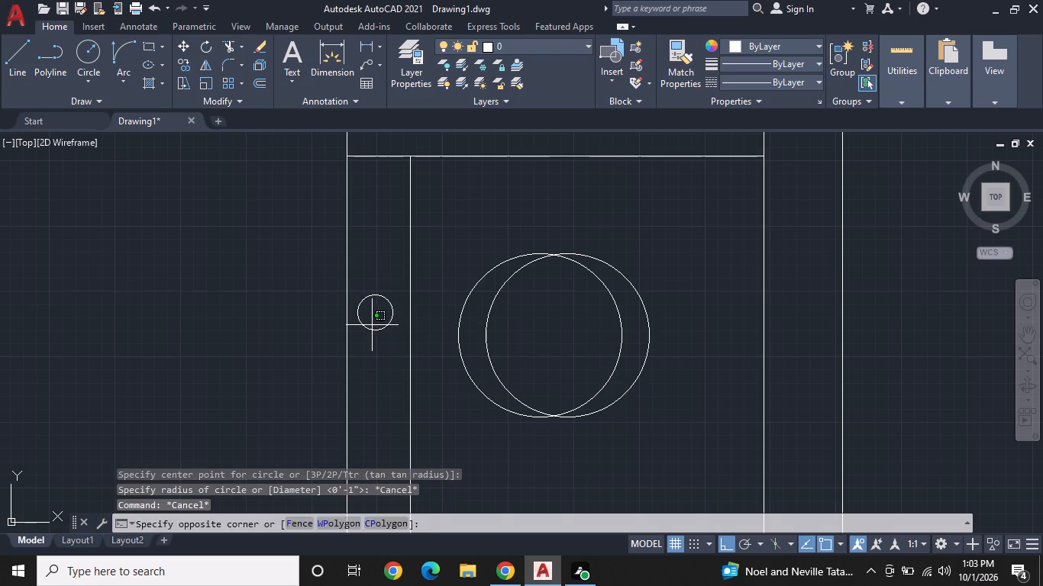
pyautogui.moveTo(372, 326); pyautogui.dragTo(370, 331)
pyautogui.click(370, 331)
pyautogui.rightClick(373, 314)
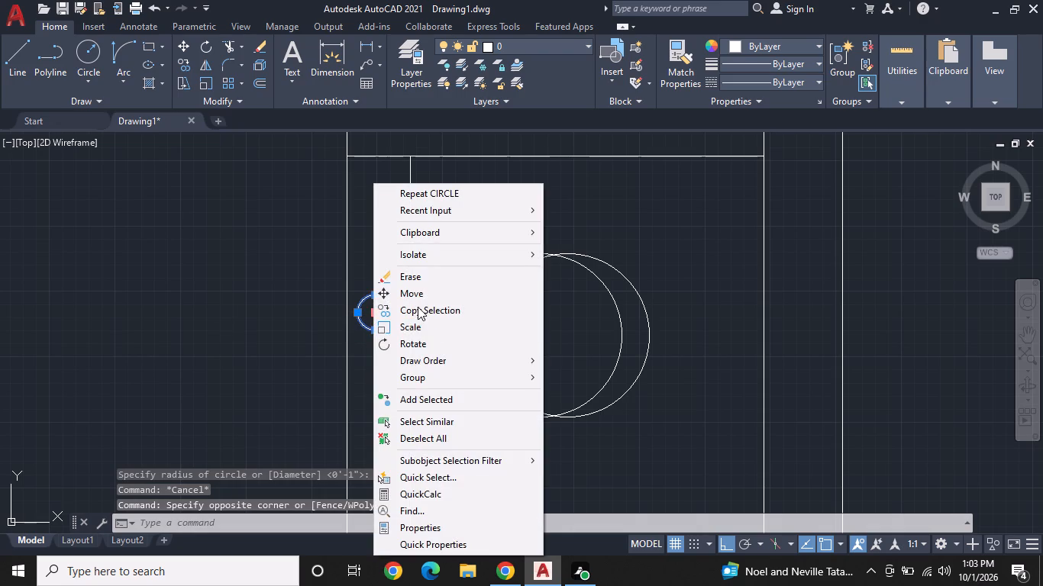
pyautogui.click(418, 307)
pyautogui.click(372, 317)
pyautogui.moveTo(386, 392); pyautogui.dragTo(386, 384, button='middle')
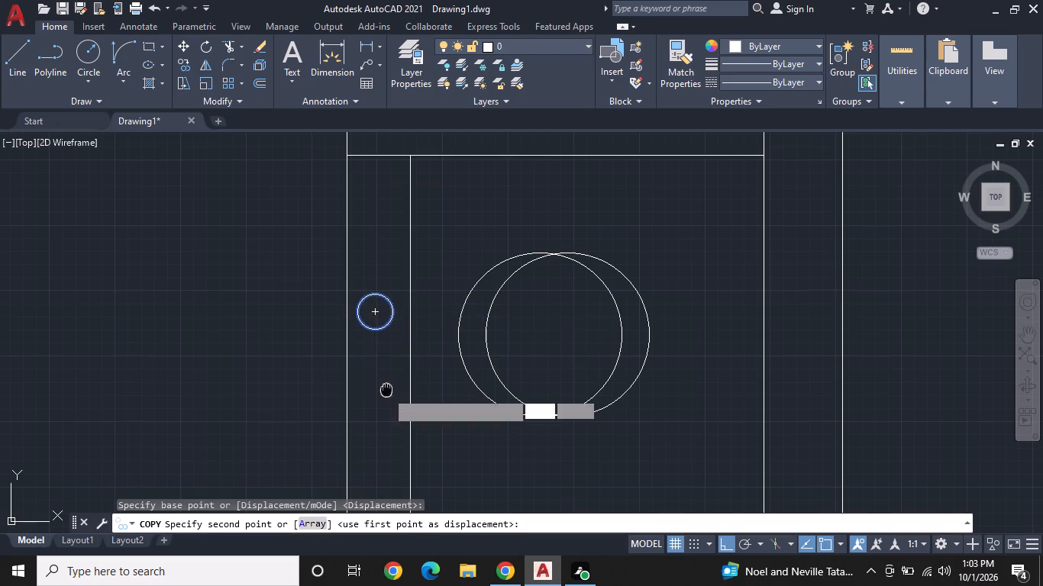
pyautogui.moveTo(386, 384); pyautogui.dragTo(360, 210, button='middle')
pyautogui.click(355, 452)
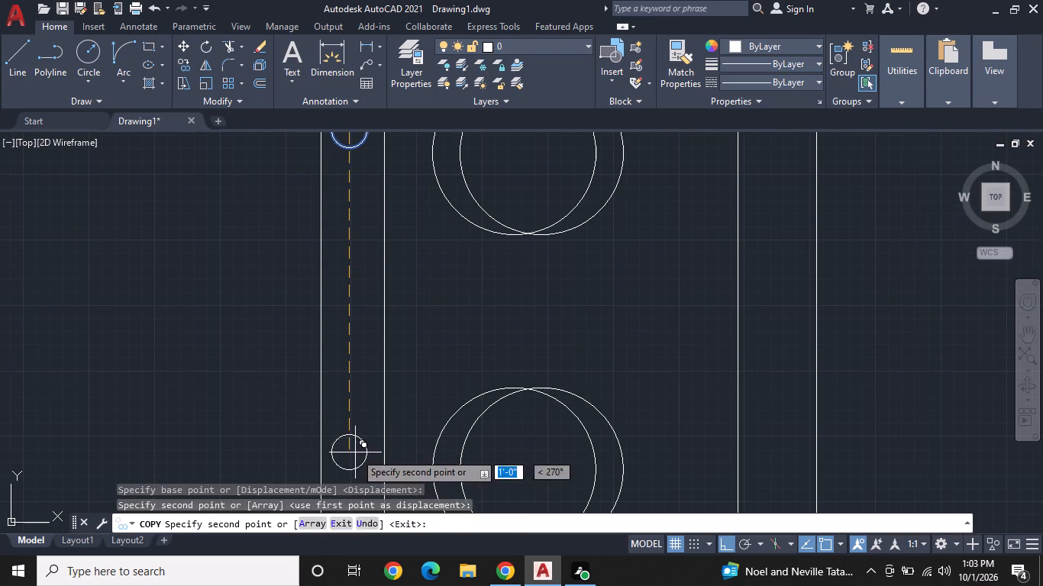
pyautogui.press('Escape')
# Move the dining table set slightly southeast within the central dining area.
pyautogui.scroll(-2, 388, 409)
pyautogui.moveTo(421, 421); pyautogui.dragTo(466, 334, button='middle')
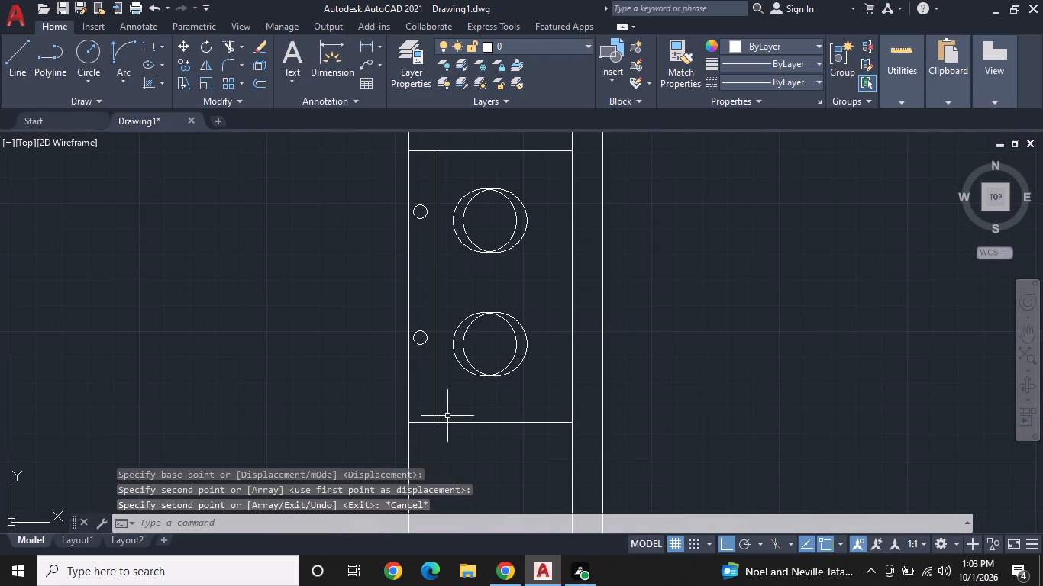
pyautogui.scroll(-1, 447, 416)
pyautogui.moveTo(444, 412); pyautogui.dragTo(570, 284, button='middle')
pyautogui.moveTo(397, 317); pyautogui.dragTo(400, 320, button='middle')
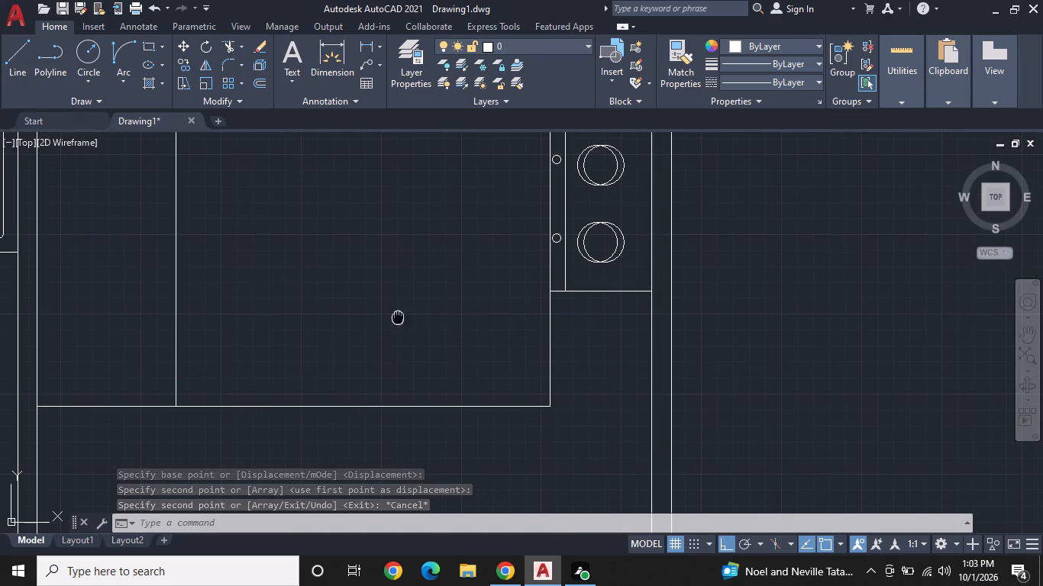
pyautogui.moveTo(400, 320); pyautogui.dragTo(430, 411, button='middle')
pyautogui.scroll(-1, 428, 399)
pyautogui.scroll(-2, 400, 333)
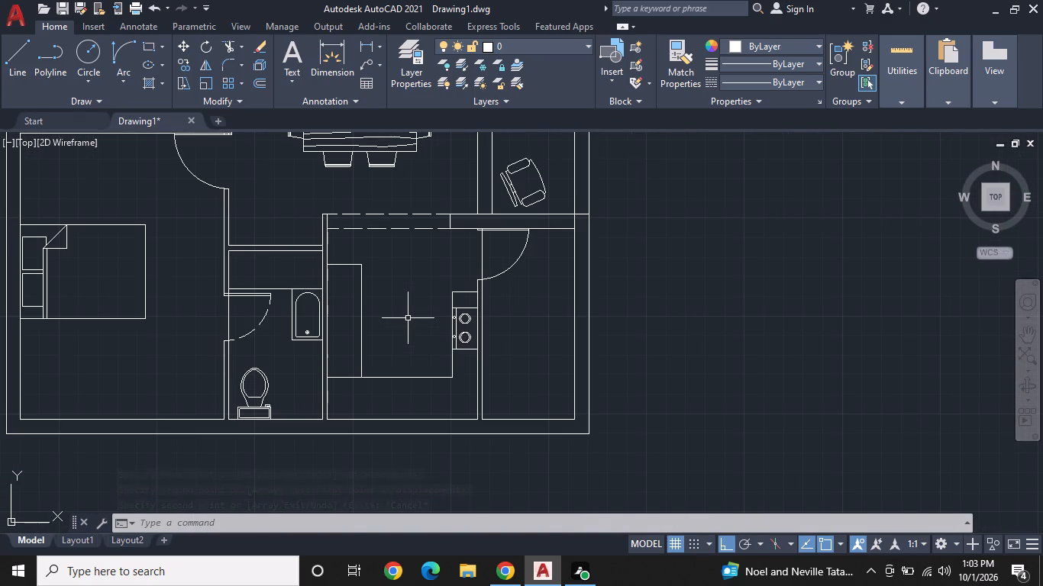
pyautogui.moveTo(424, 298); pyautogui.dragTo(431, 318, button='middle')
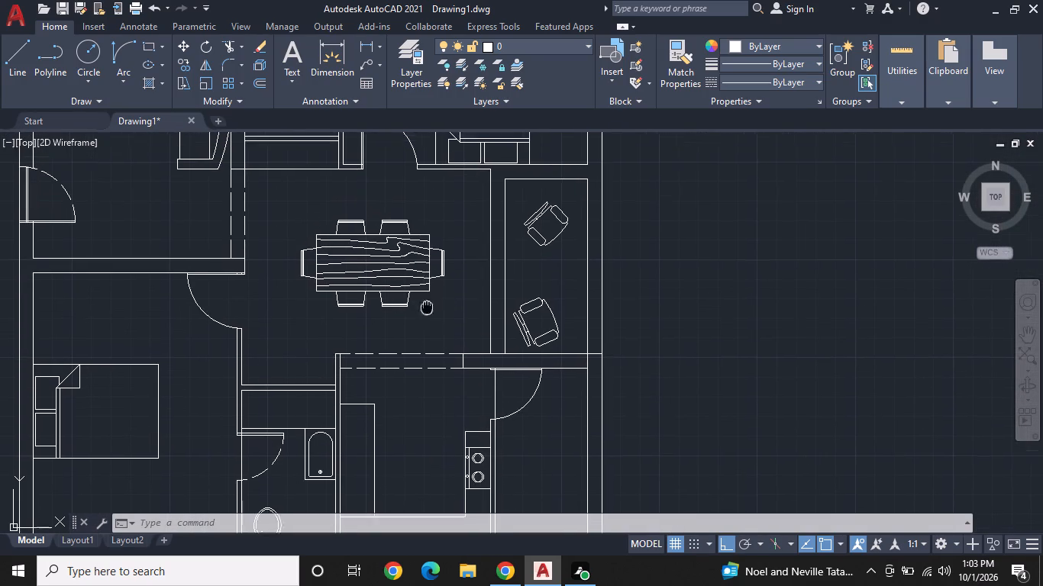
pyautogui.moveTo(431, 318); pyautogui.dragTo(433, 356, button='middle')
pyautogui.click(386, 330)
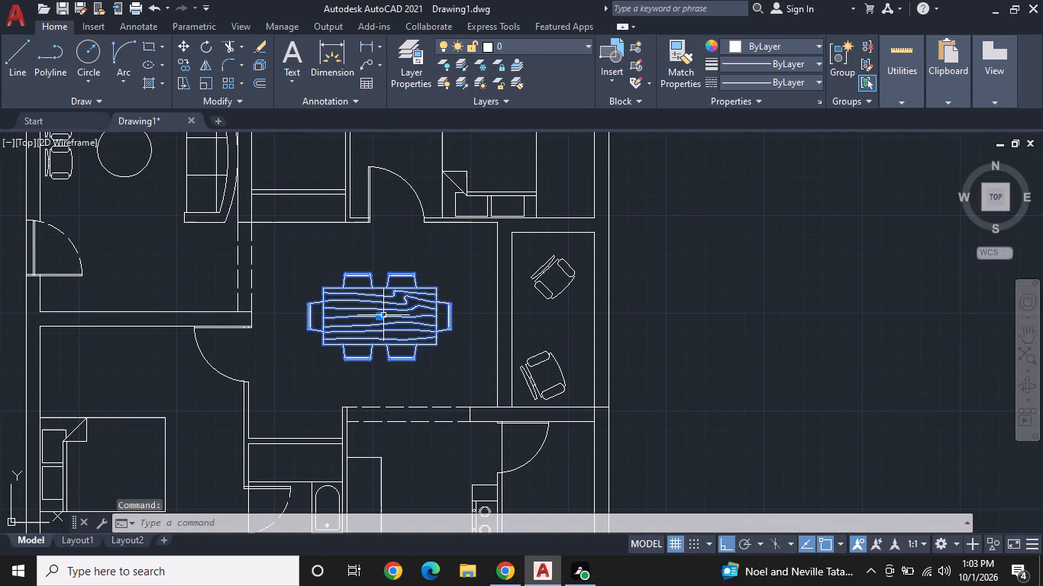
pyautogui.click(382, 315)
pyautogui.click(400, 327)
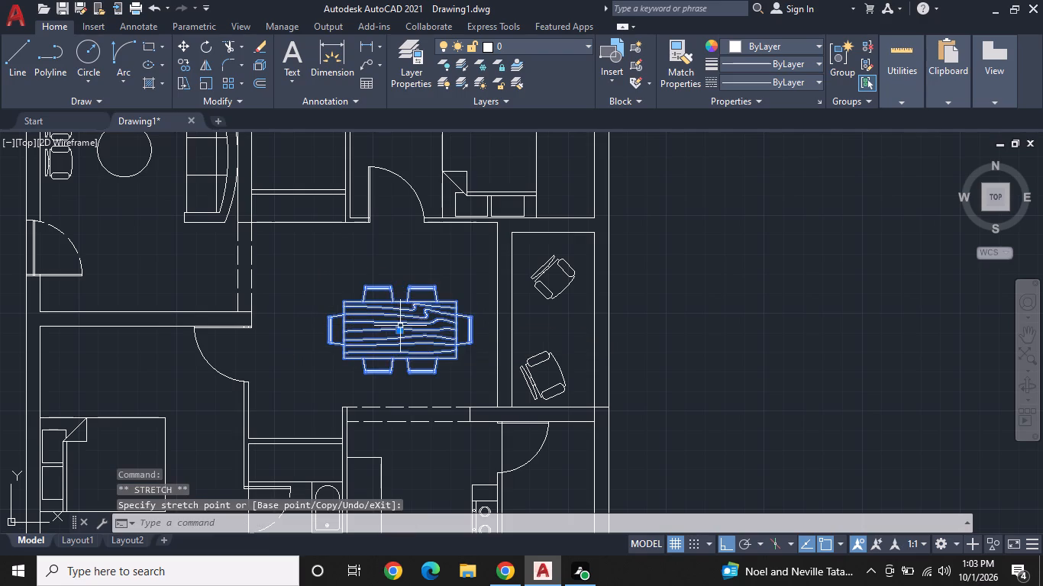
pyautogui.scroll(-1, 416, 322)
pyautogui.press('Escape')
# Draw a 9" line across the thickness of the living room's north wall, just east of the northern sofa's edge.
pyautogui.moveTo(447, 284); pyautogui.dragTo(475, 246, button='middle')
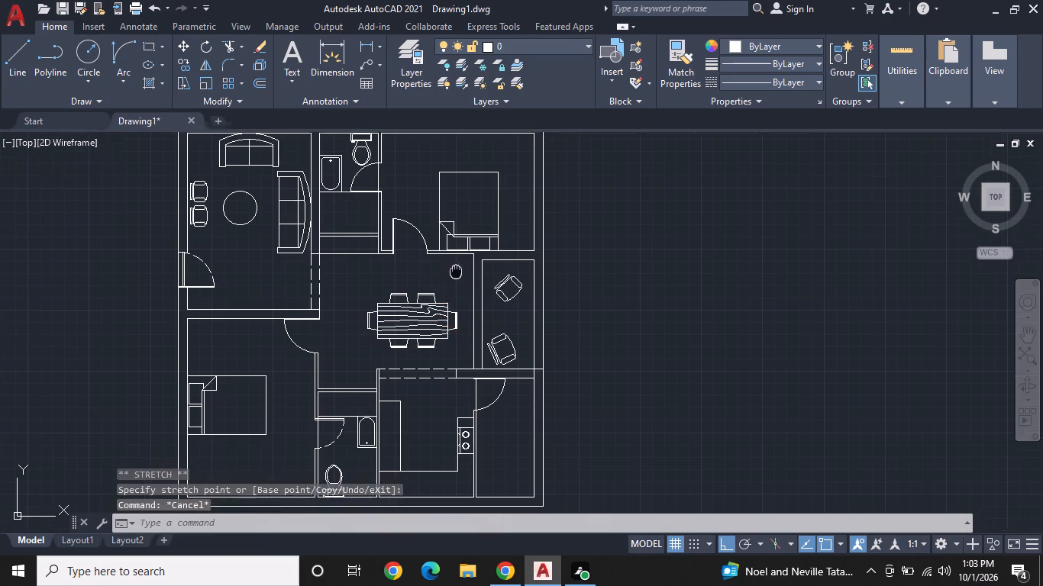
pyautogui.moveTo(475, 246); pyautogui.dragTo(514, 225, button='middle')
pyautogui.moveTo(438, 335); pyautogui.dragTo(465, 403, button='middle')
pyautogui.moveTo(374, 307); pyautogui.dragTo(387, 398, button='middle')
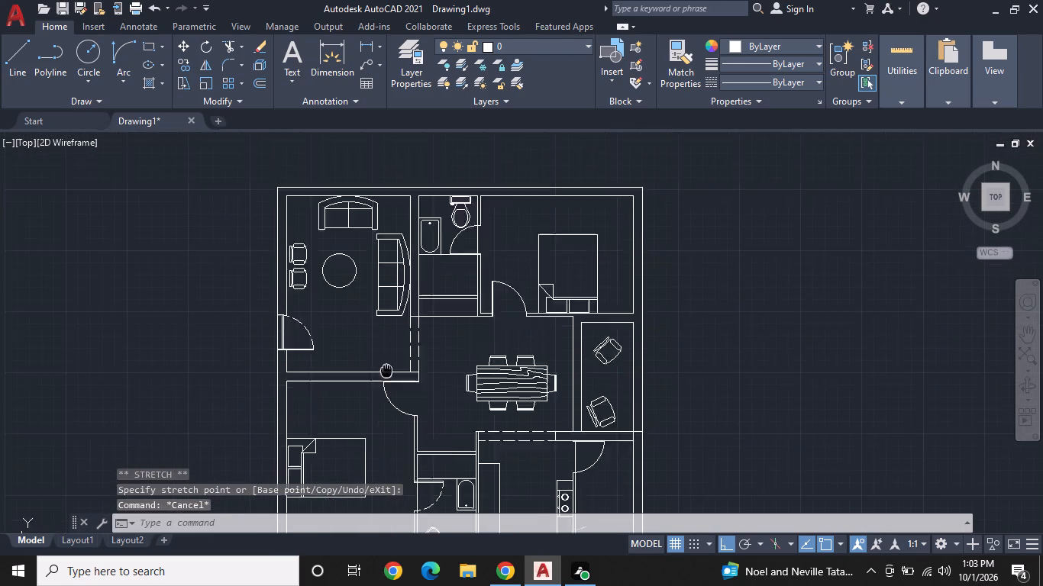
pyautogui.moveTo(387, 398); pyautogui.dragTo(388, 434, button='middle')
pyautogui.scroll(1, 384, 269)
pyautogui.moveTo(378, 270); pyautogui.dragTo(414, 320, button='middle')
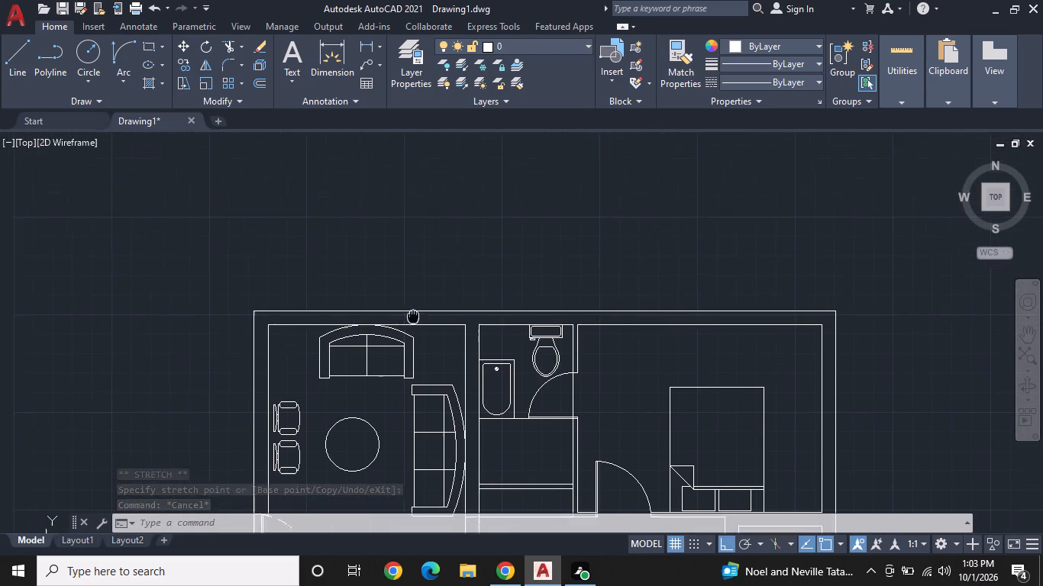
pyautogui.moveTo(414, 320); pyautogui.dragTo(415, 324, button='middle')
pyautogui.scroll(1, 415, 324)
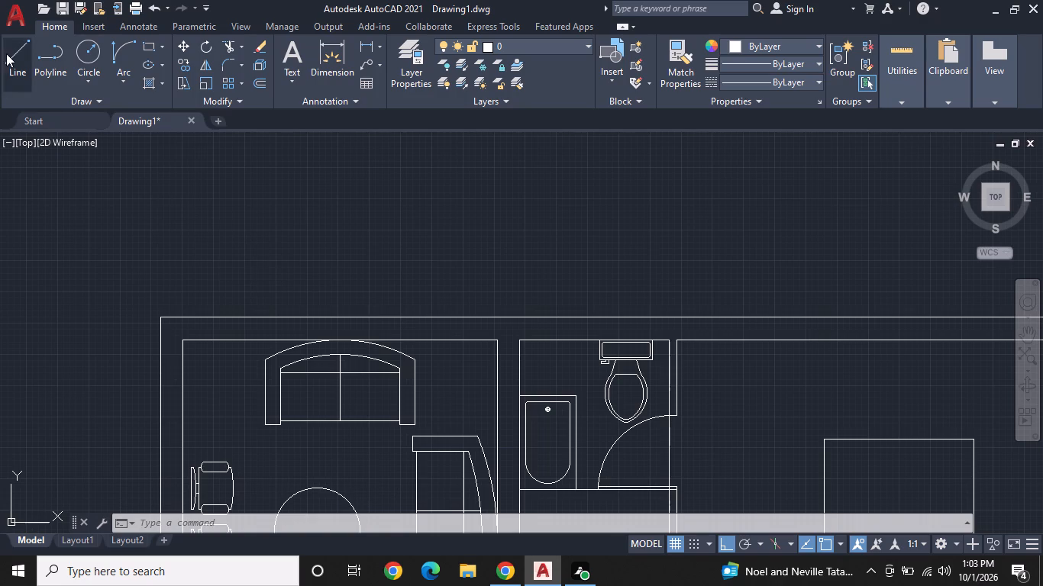
pyautogui.doubleClick(14, 44)
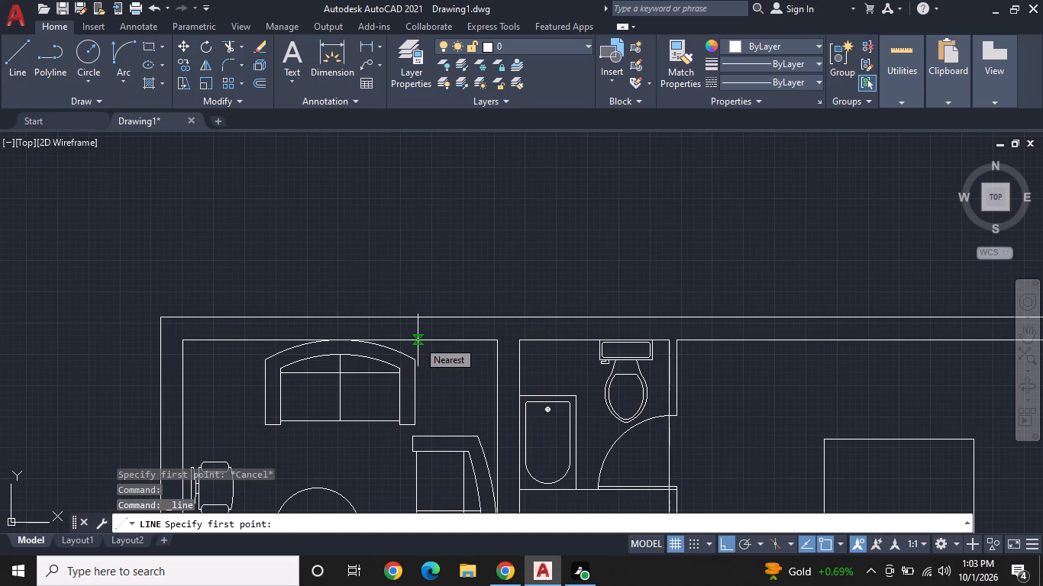
pyautogui.click(418, 340)
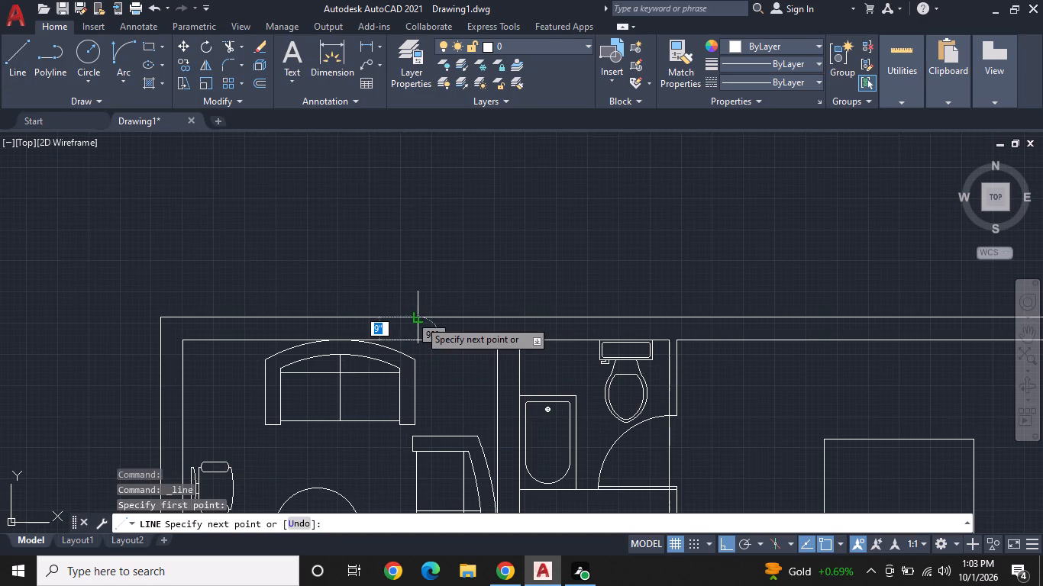
pyautogui.click(419, 319)
pyautogui.press('space')
# Draw a 3'-0" window centre line west from that line's midpoint, and close its west end across the full wall thickness.
pyautogui.scroll(2, 423, 329)
pyautogui.press('space')
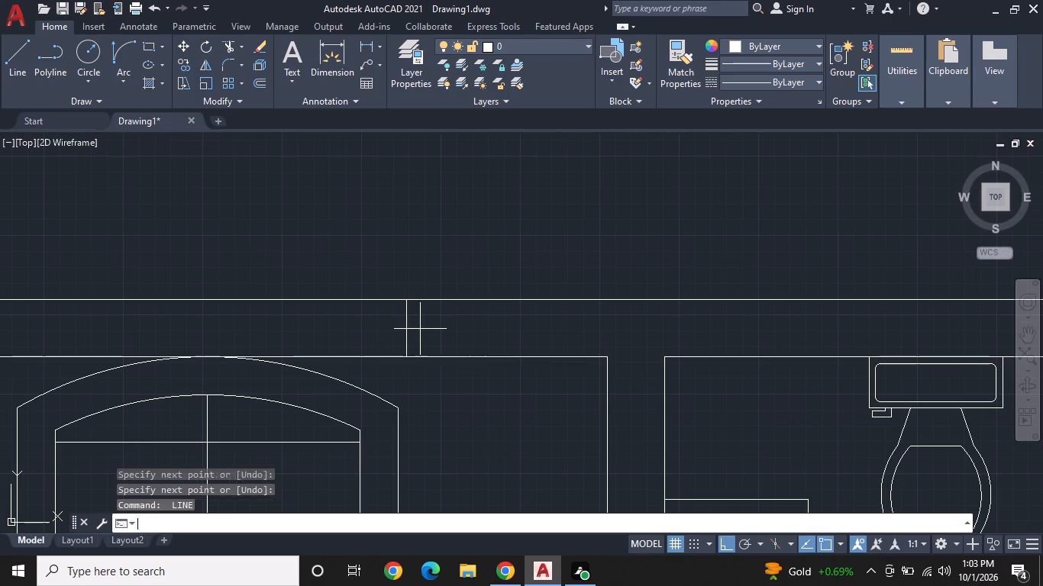
pyautogui.click(408, 330)
pyautogui.moveTo(218, 339); pyautogui.dragTo(428, 313, button='middle')
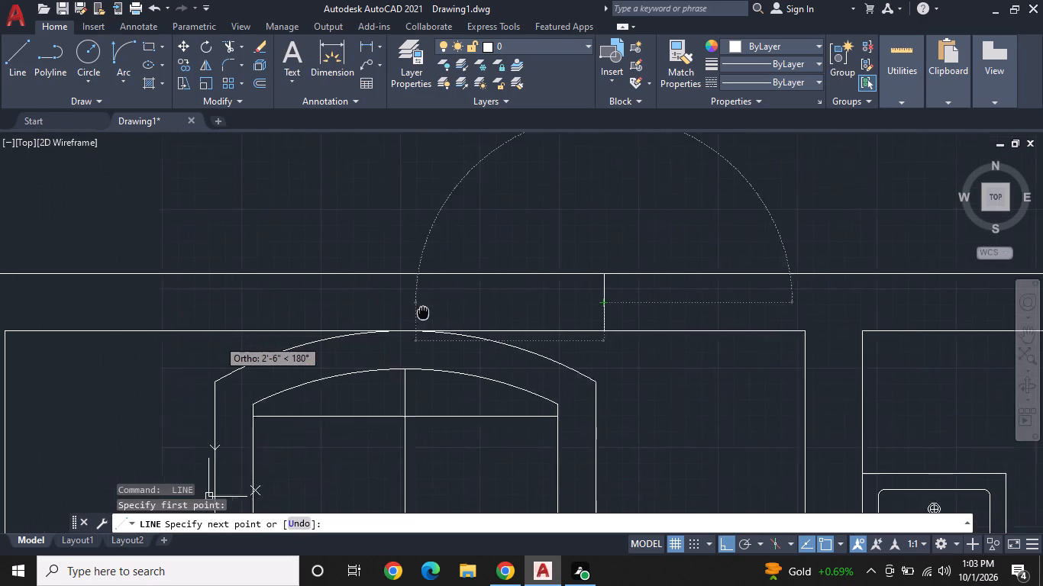
pyautogui.moveTo(428, 313); pyautogui.dragTo(469, 311, button='middle')
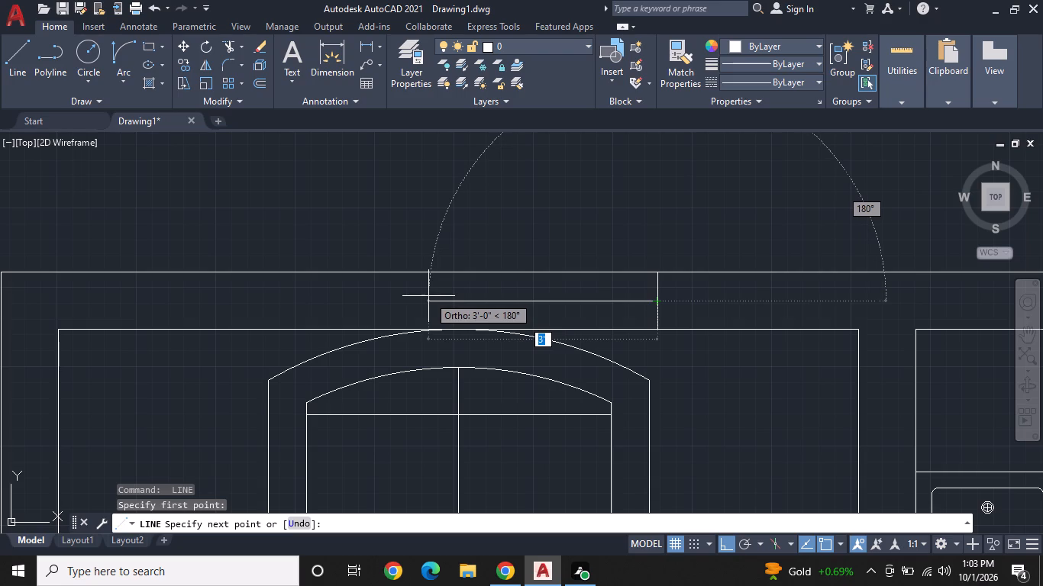
pyautogui.click(428, 296)
pyautogui.click(427, 325)
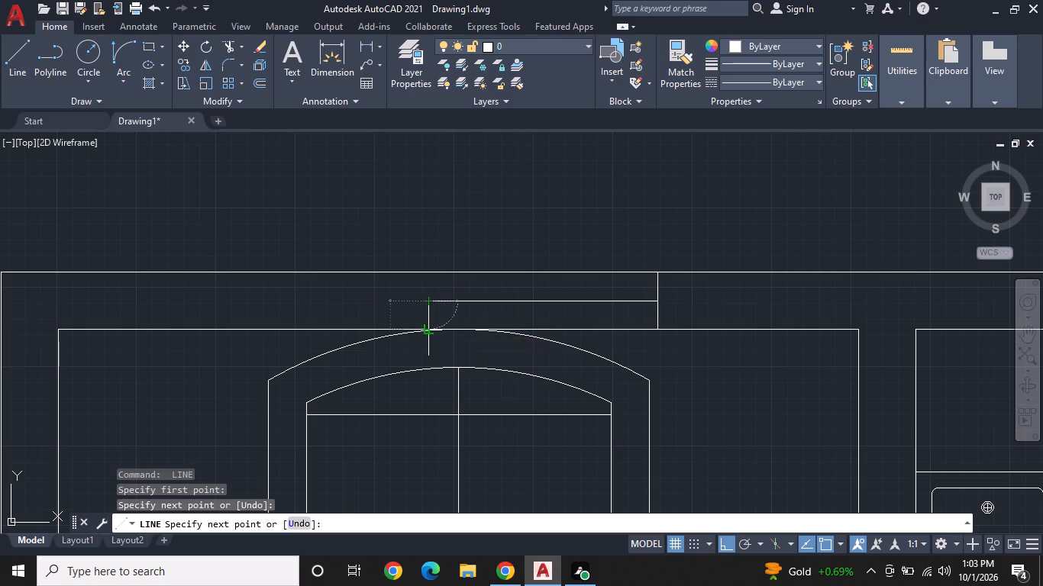
pyautogui.click(431, 271)
pyautogui.press('space')
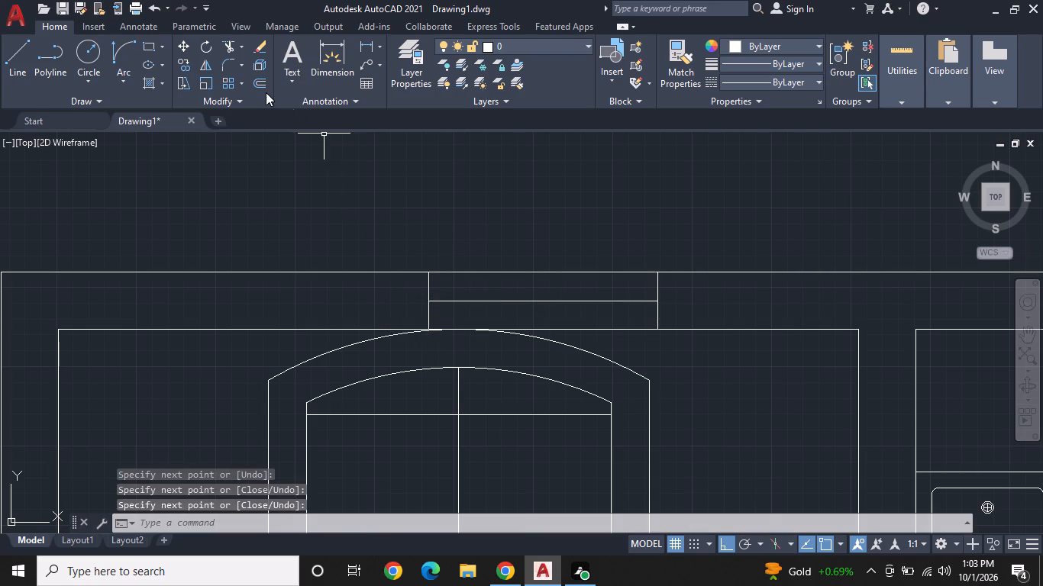
# Offset the centre line of the window above the northern sofa by 1" to both its north and south sides.
pyautogui.click(263, 83)
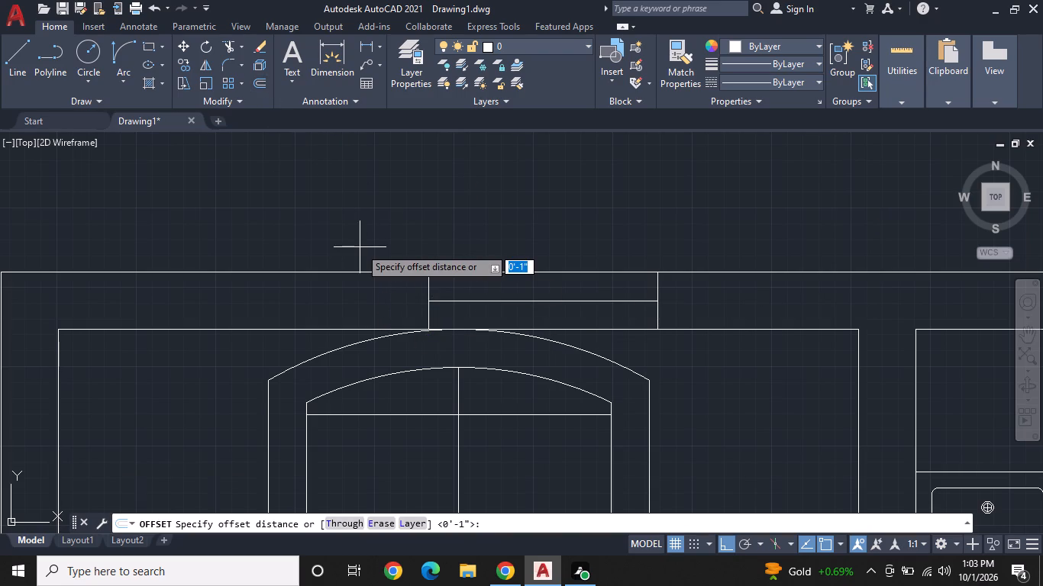
pyautogui.press('space')
pyautogui.click(526, 302)
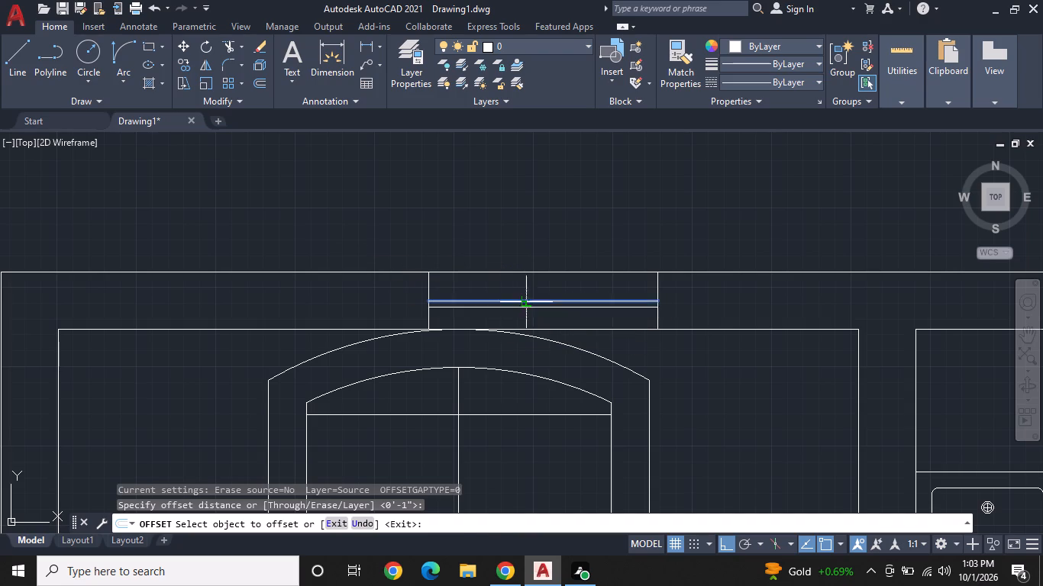
pyautogui.doubleClick(528, 283)
pyautogui.click(534, 301)
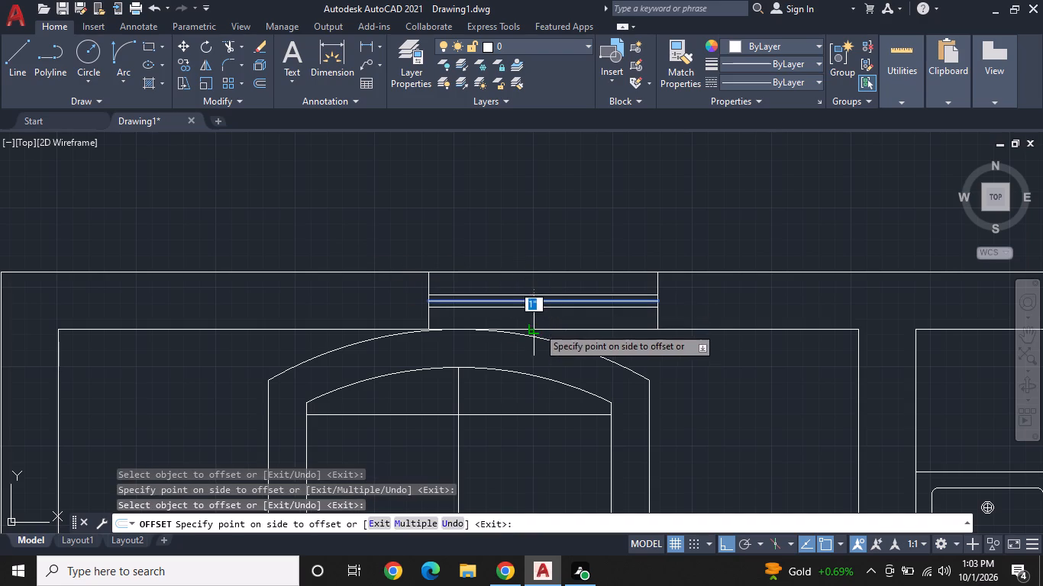
pyautogui.click(538, 327)
pyautogui.press('space')
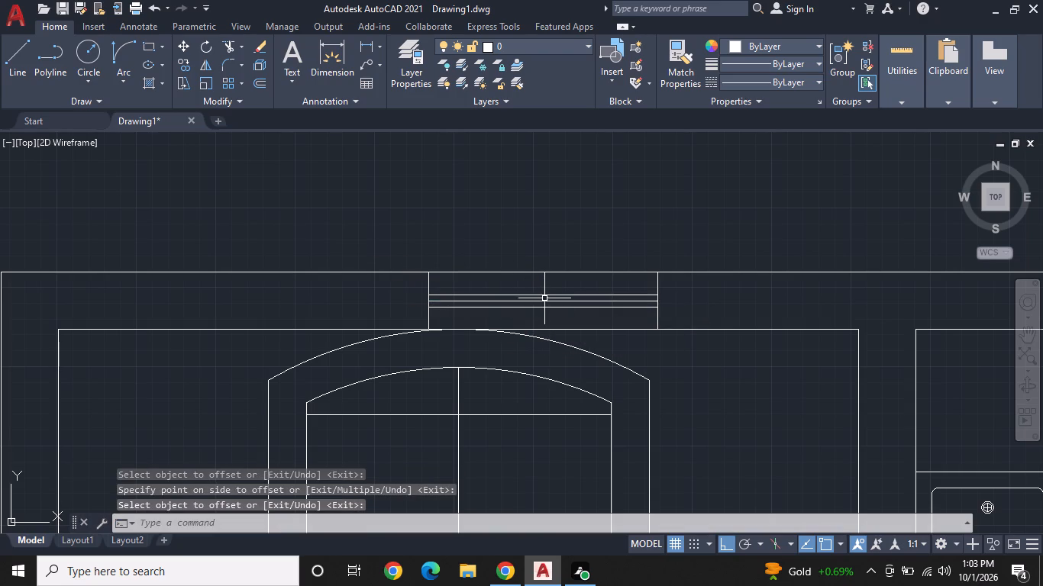
# Erase the original centre line of the window above the northern sofa, keeping the two offset lines.
pyautogui.click(544, 301)
pyautogui.rightClick(546, 300)
pyautogui.click(577, 281)
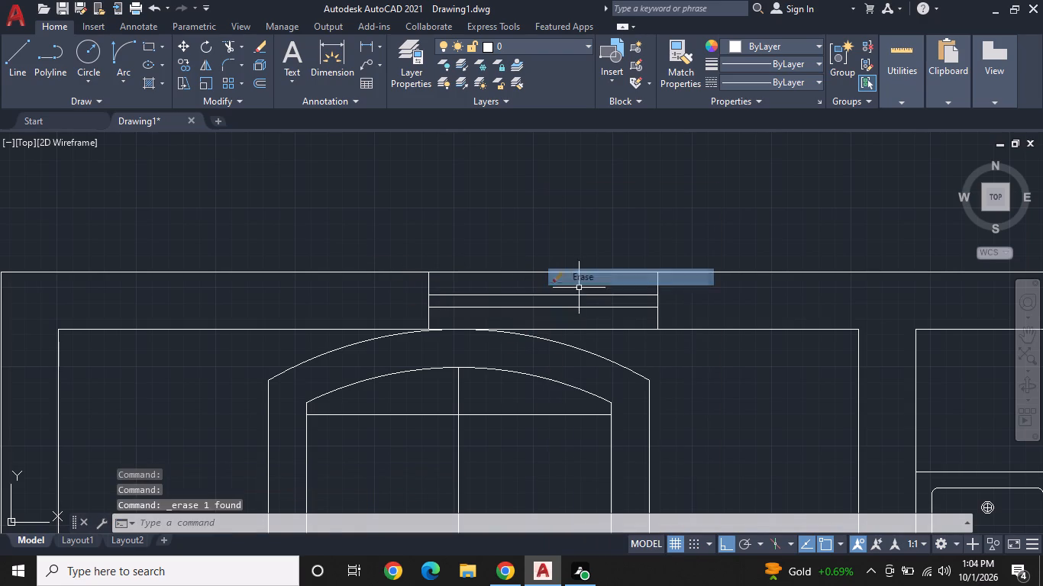
# Draw a line across the full thickness of the bathroom's north wall, between the west wall and the toilet.
pyautogui.scroll(-1, 587, 314)
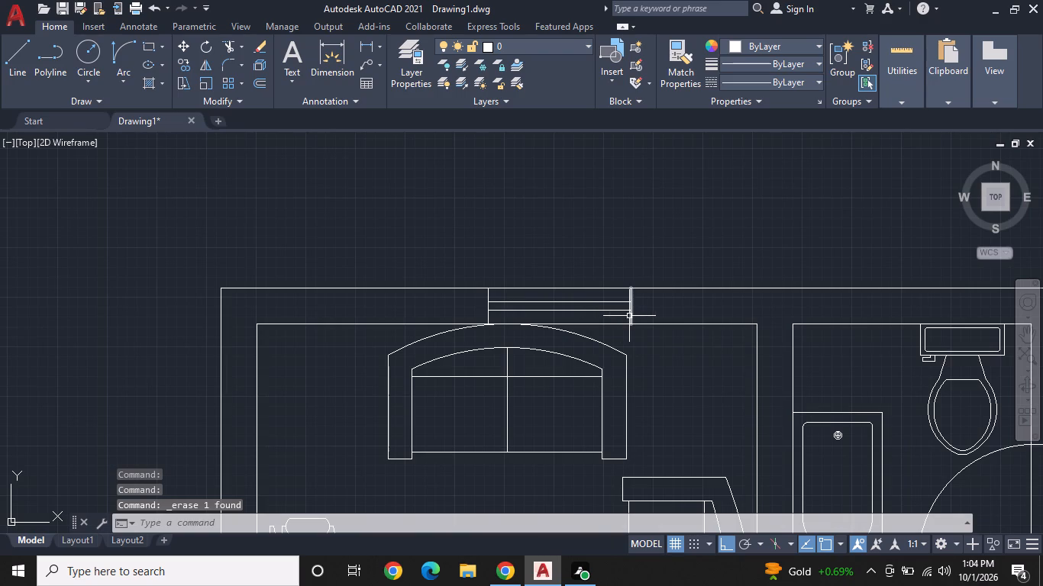
pyautogui.moveTo(629, 316); pyautogui.dragTo(331, 367, button='middle')
pyautogui.press('space')
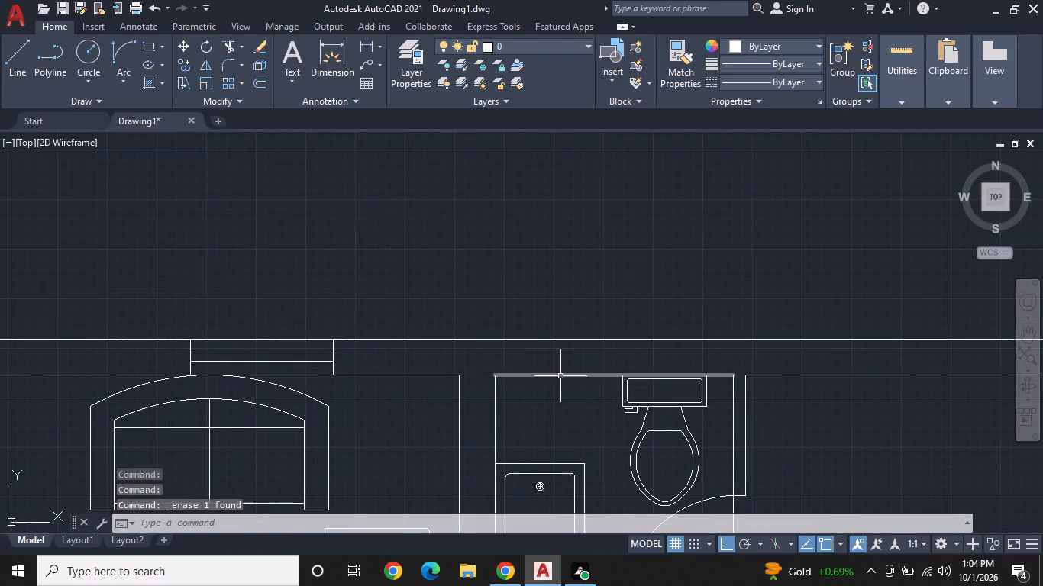
pyautogui.click(11, 54)
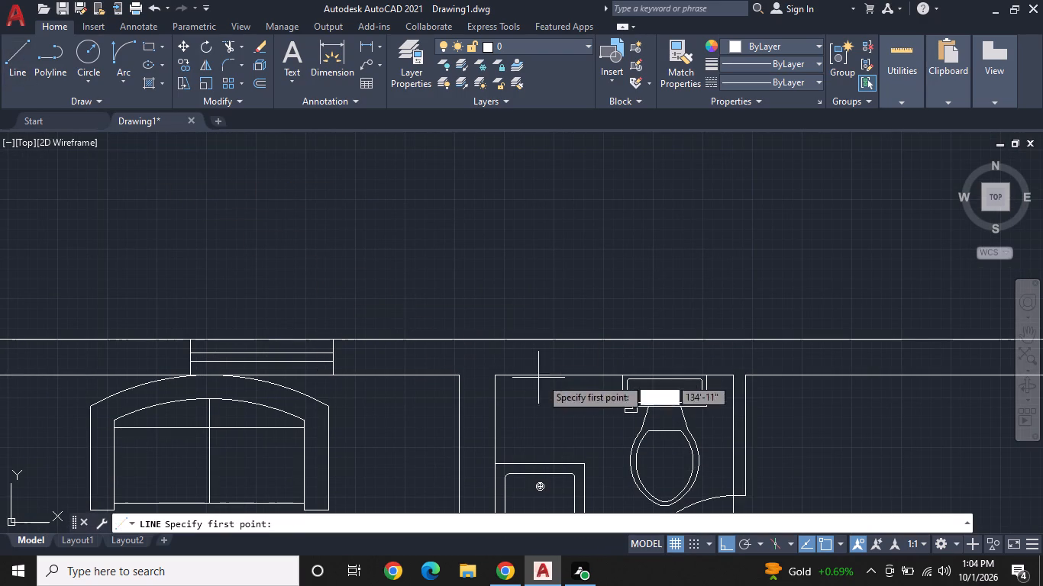
pyautogui.moveTo(525, 381); pyautogui.dragTo(527, 370)
pyautogui.click(530, 340)
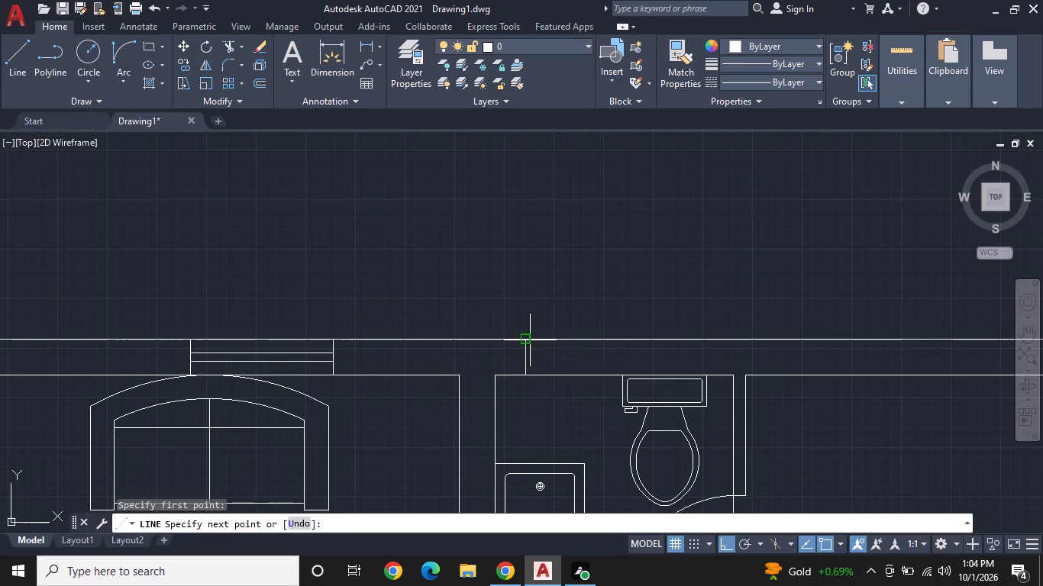
pyautogui.press('space')
# Draw a window centre line about 1'-8" east from that line's midpoint, and close its east end across the 9" wall.
pyautogui.press('space')
pyautogui.click(525, 356)
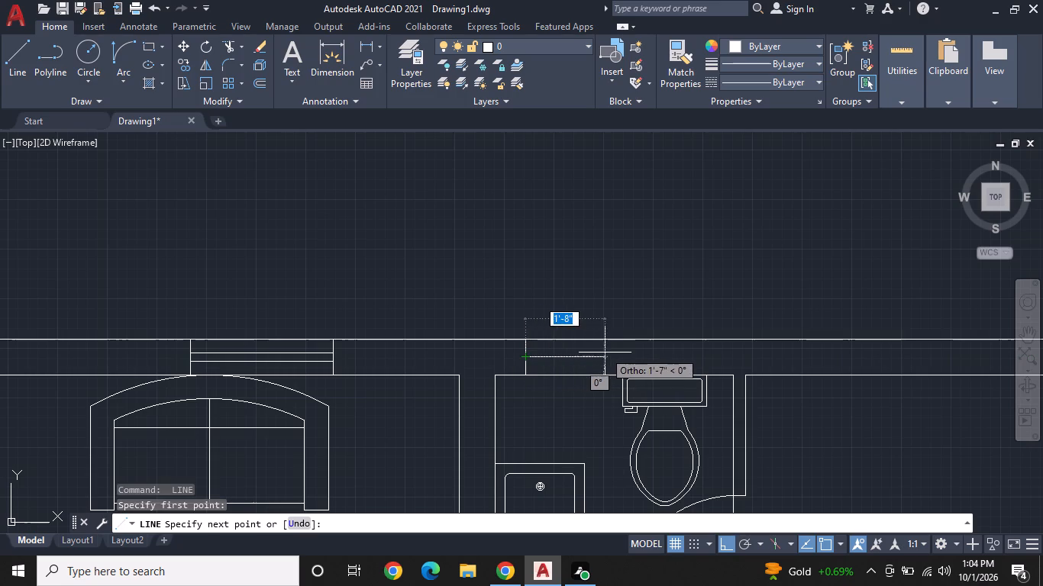
pyautogui.click(605, 353)
pyautogui.click(606, 333)
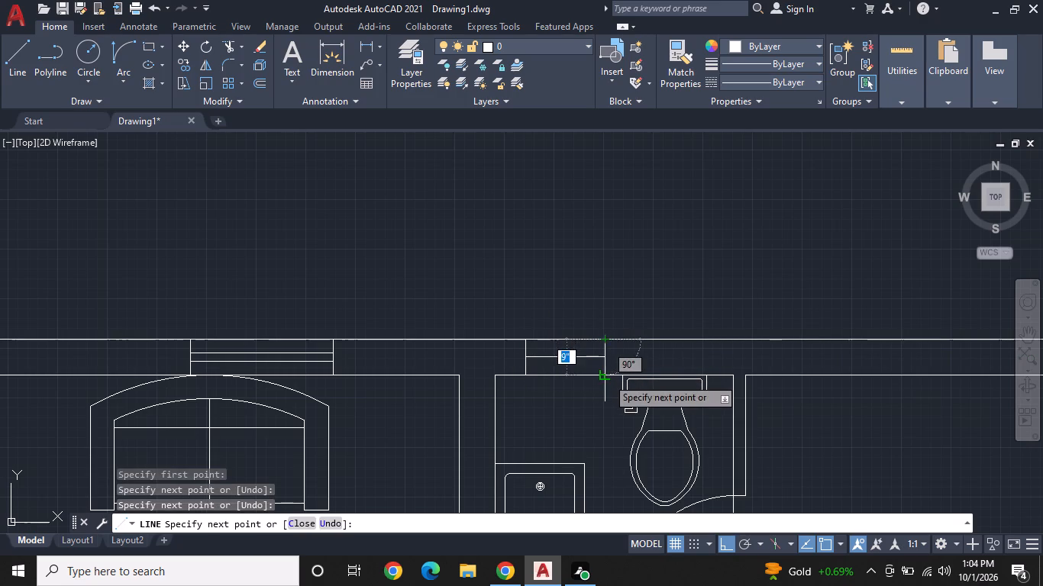
pyautogui.click(607, 378)
pyautogui.press('space')
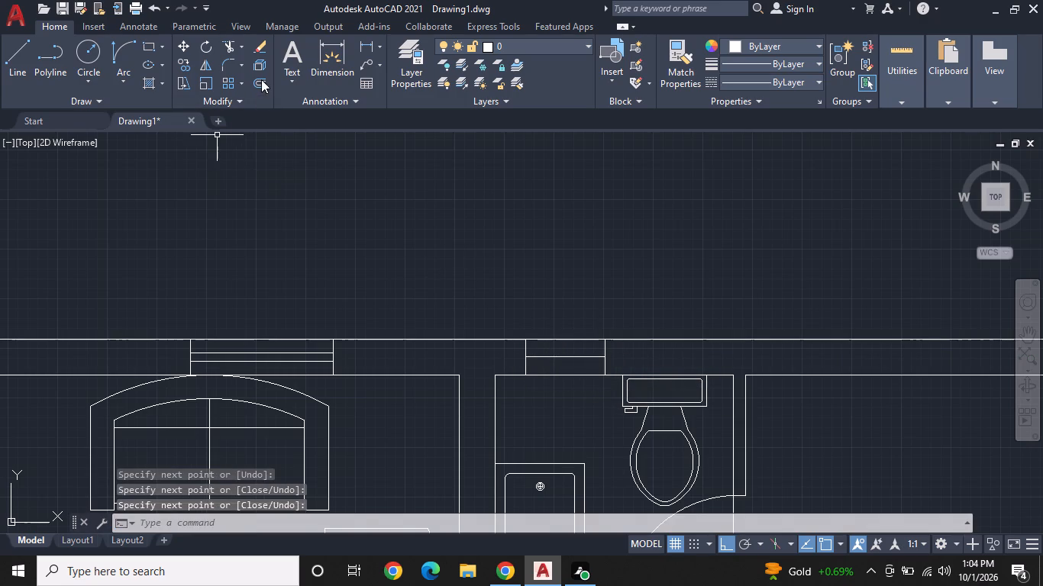
# Offset the bathroom window's centre line by 1" to both its north and south sides.
pyautogui.click(261, 79)
pyautogui.press('space')
pyautogui.click(588, 356)
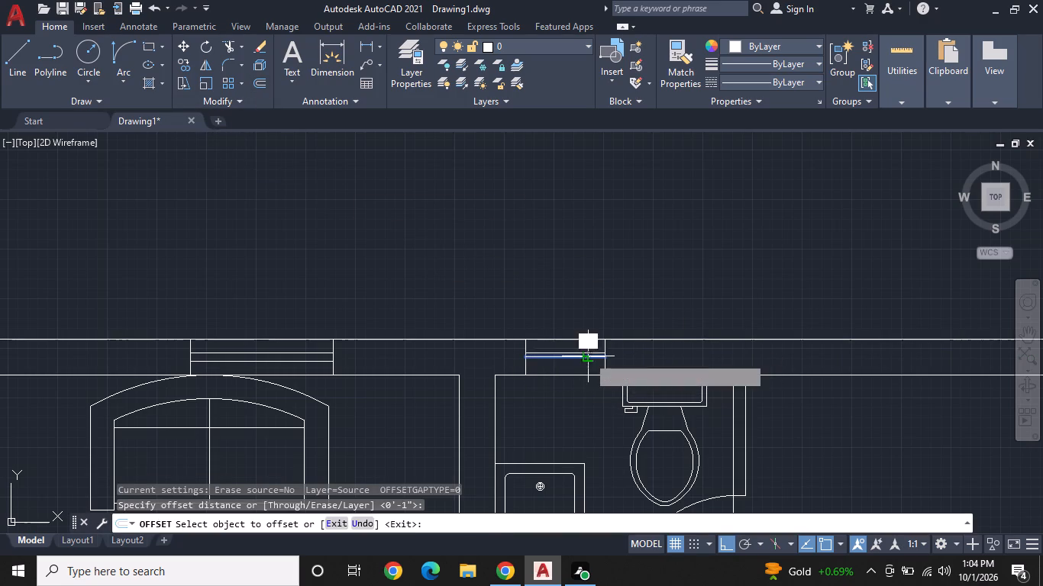
pyautogui.click(587, 346)
pyautogui.scroll(2, 585, 358)
pyautogui.click(584, 359)
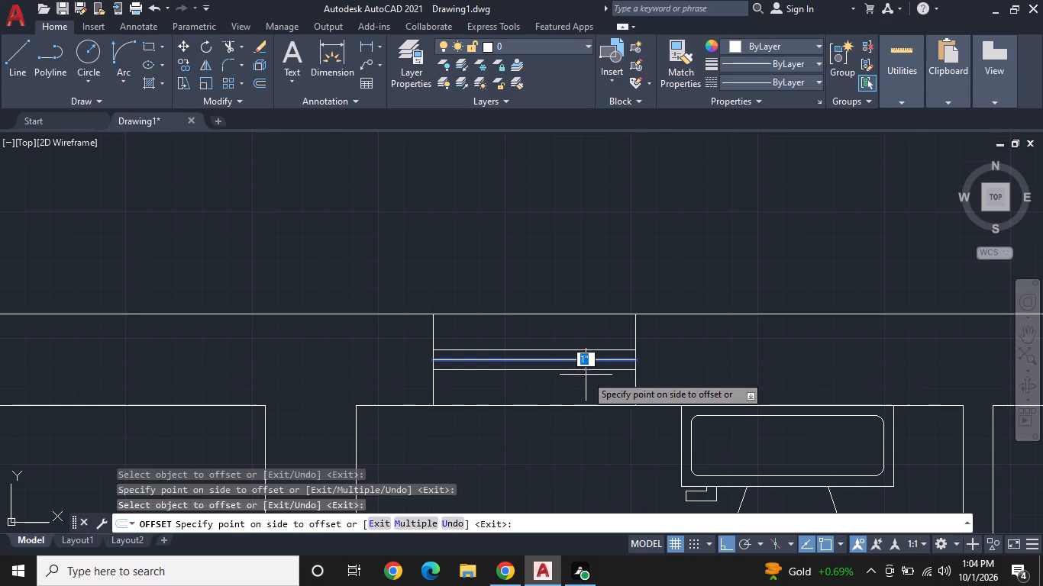
pyautogui.click(586, 375)
pyautogui.moveTo(593, 375); pyautogui.dragTo(466, 384, button='middle')
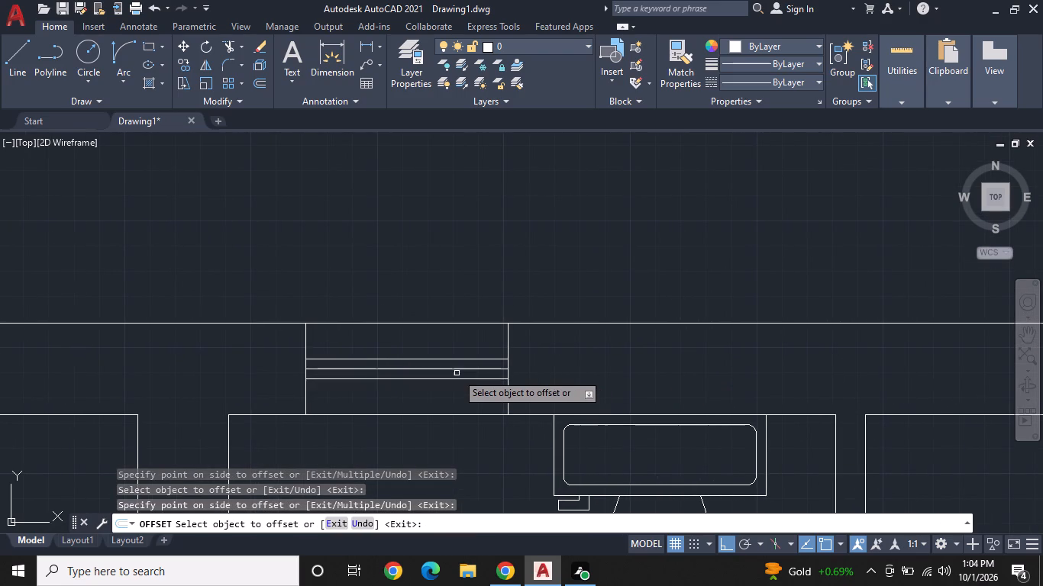
pyautogui.press('space')
# Erase the bathroom window's original centre line, keeping the two offset lines.
pyautogui.click(453, 367)
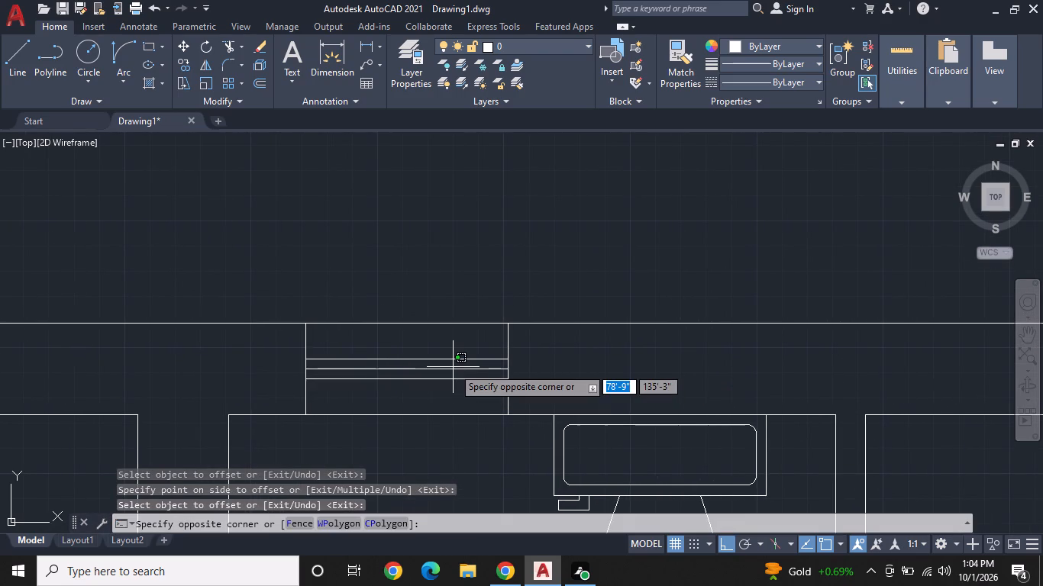
pyautogui.click(453, 368)
pyautogui.press('Escape')
pyautogui.press('Escape')
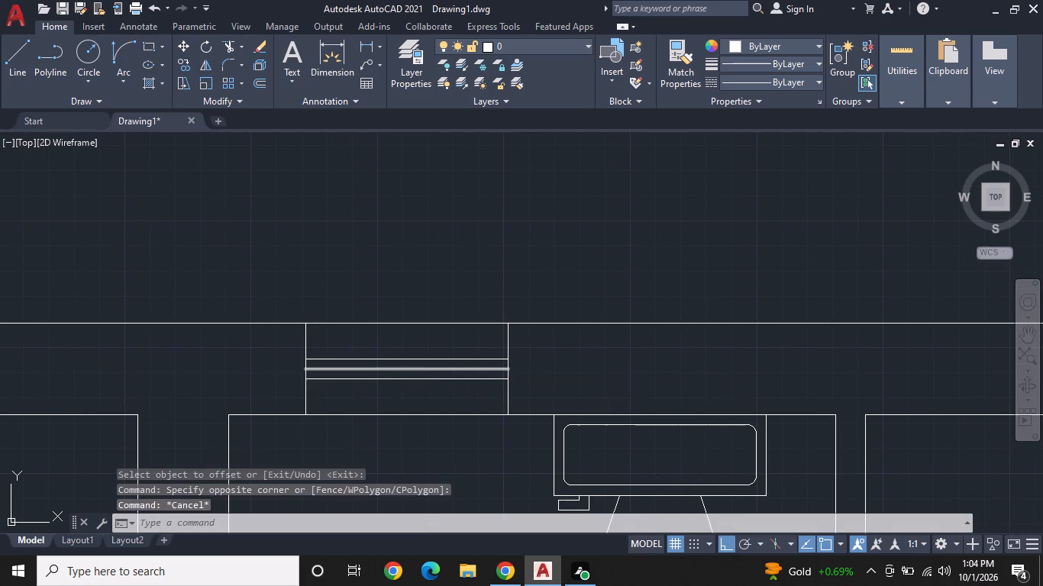
pyautogui.click(451, 369)
pyautogui.rightClick(457, 370)
pyautogui.click(540, 280)
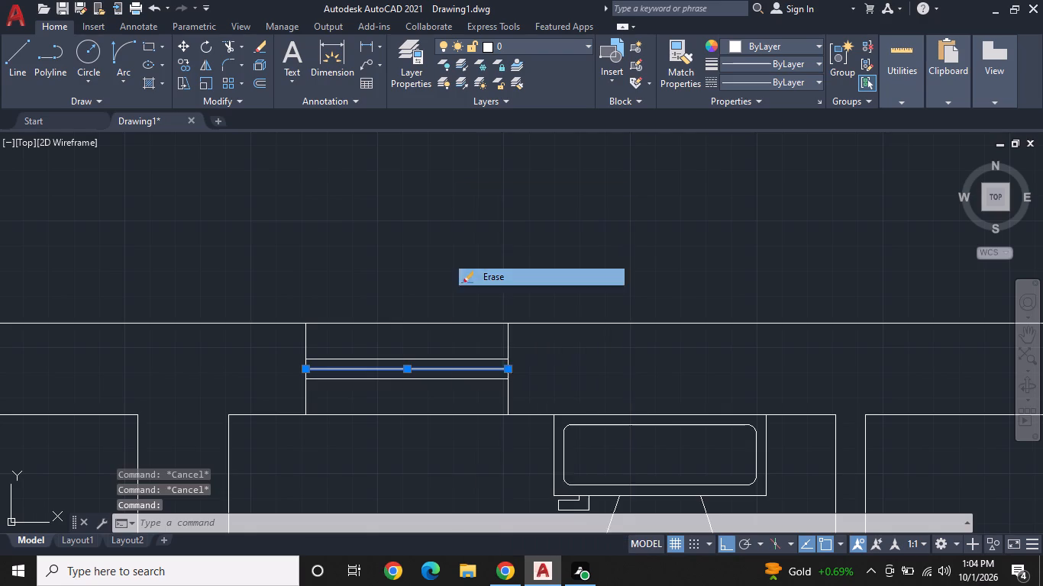
# Draw a line across the full thickness of the bedroom's north wall, a short distance east of the bathroom partition.
pyautogui.scroll(-1, 576, 345)
pyautogui.moveTo(593, 365); pyautogui.dragTo(350, 391, button='middle')
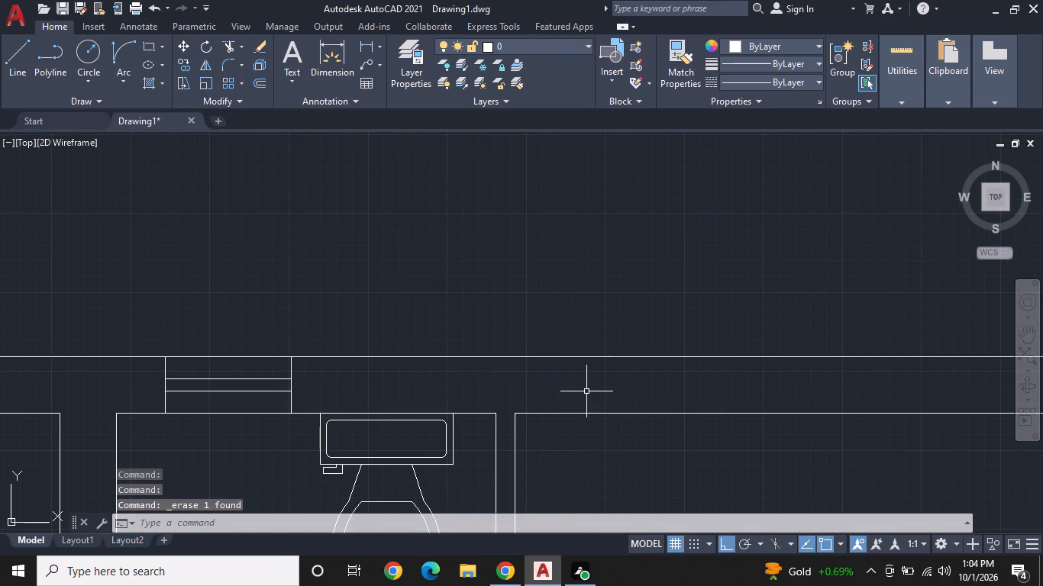
pyautogui.press('space')
pyautogui.click(14, 43)
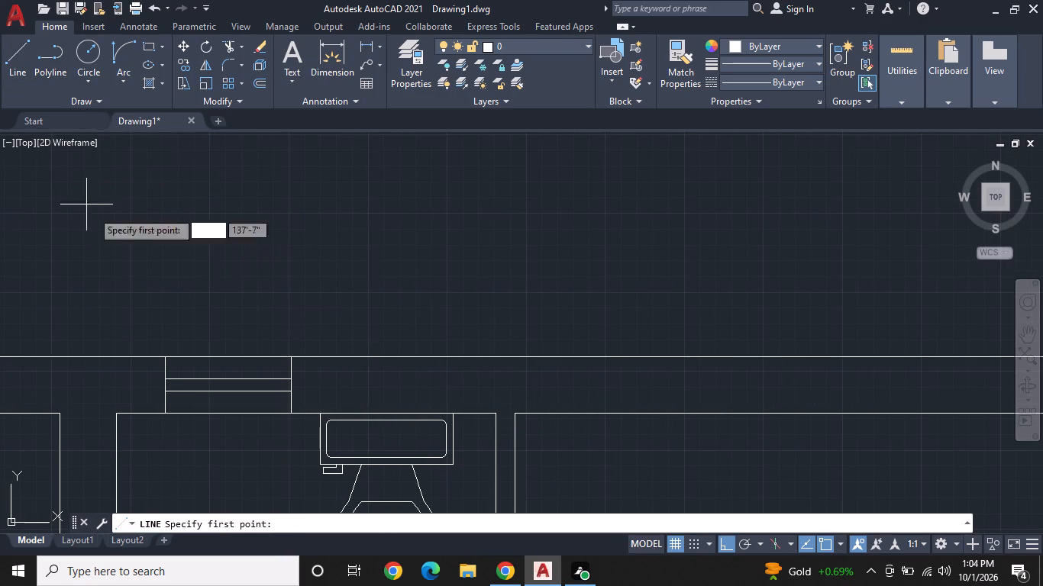
pyautogui.click(618, 411)
pyautogui.click(615, 357)
pyautogui.press('space')
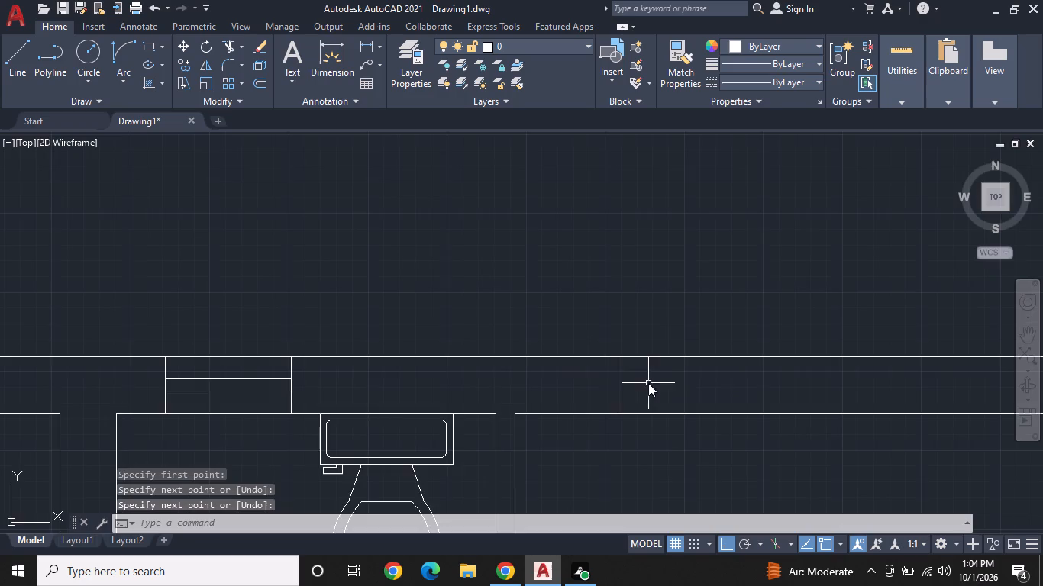
# Draw a window centre line about 3'-0" east from that line's midpoint, and close its east end across the full wall thickness.
pyautogui.moveTo(648, 383); pyautogui.dragTo(416, 362, button='middle')
pyautogui.press('space')
pyautogui.moveTo(383, 369); pyautogui.dragTo(407, 368)
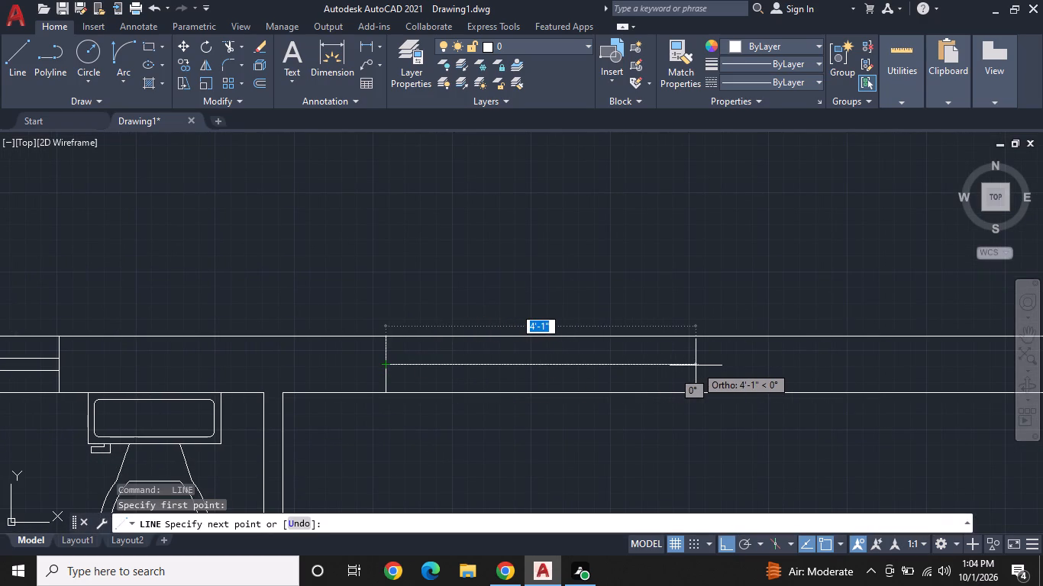
pyautogui.click(610, 365)
pyautogui.click(613, 334)
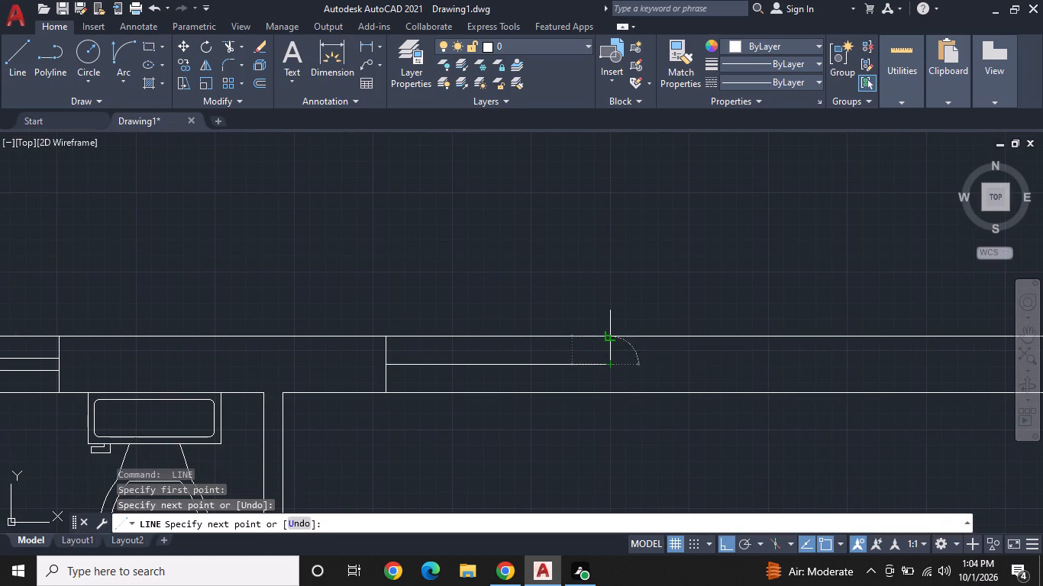
pyautogui.click(614, 398)
pyautogui.press('space')
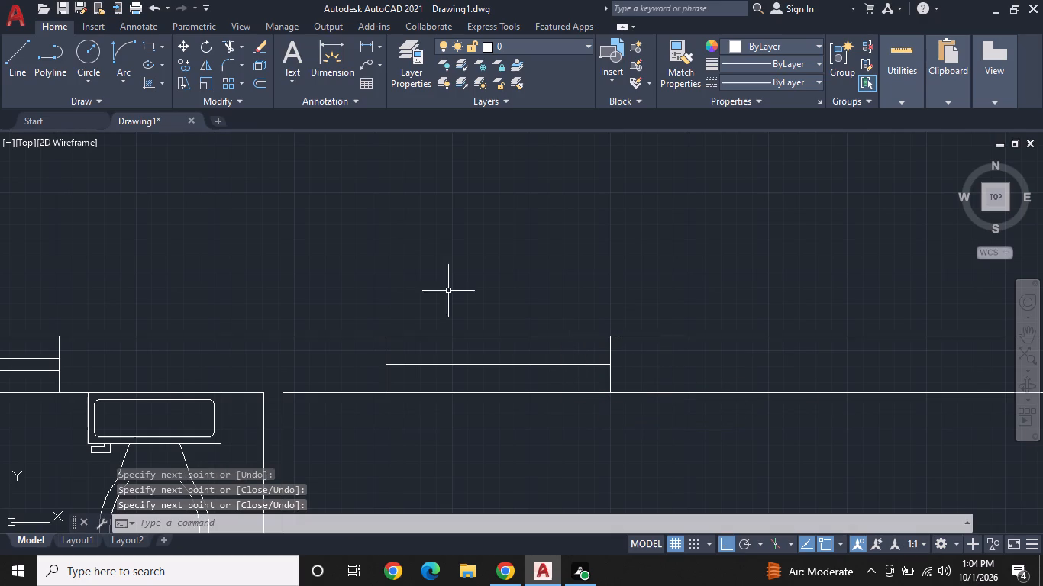
# Offset the bedroom north window's centre line by 1" to both its north and south sides.
pyautogui.click(260, 81)
pyautogui.press('space')
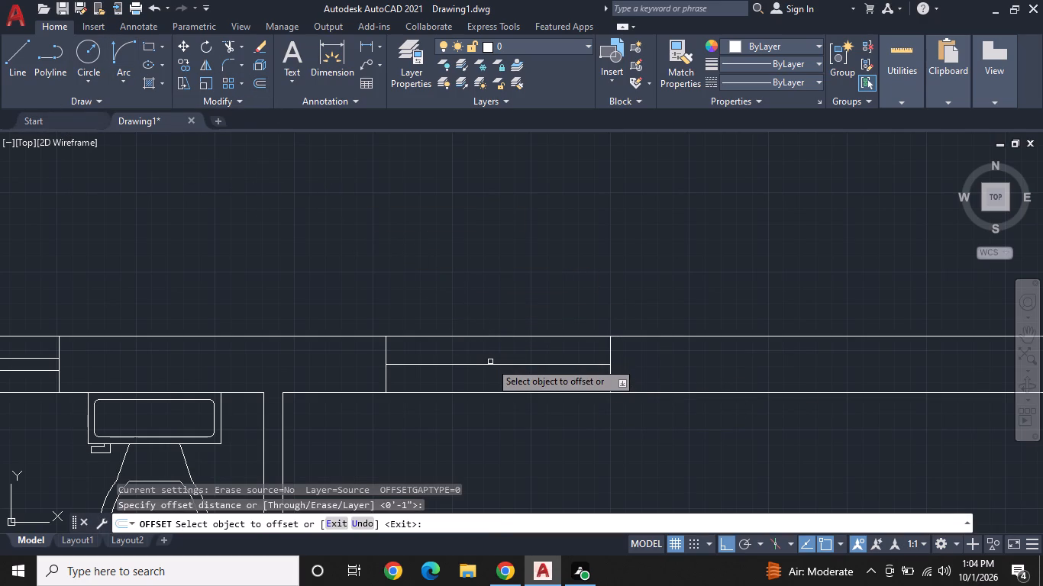
pyautogui.click(490, 364)
pyautogui.click(493, 347)
pyautogui.click(493, 365)
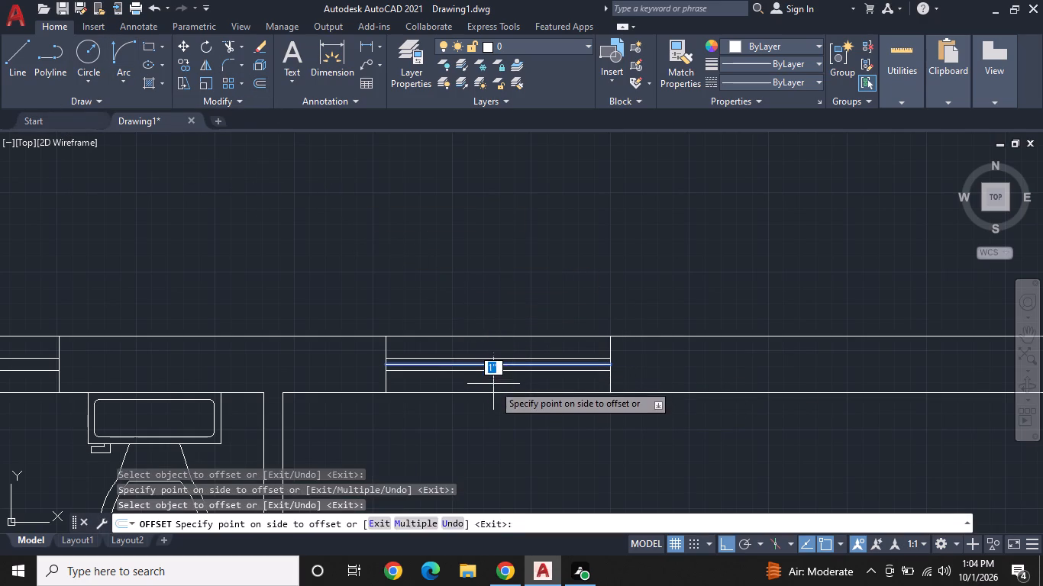
pyautogui.click(493, 387)
pyautogui.press('space')
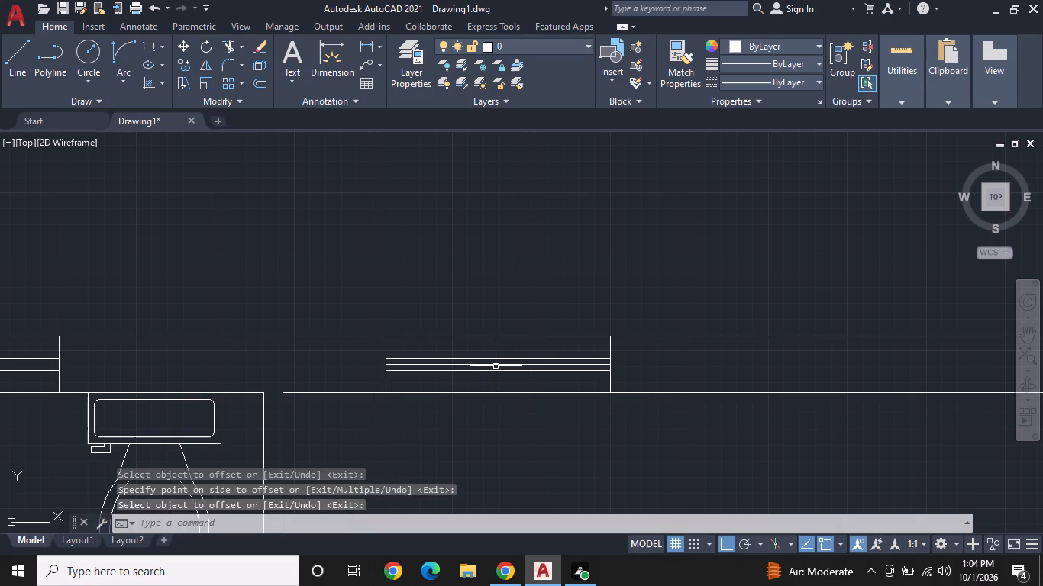
# Erase the bedroom north window's original centre line, keeping the two offset lines.
pyautogui.click(496, 364)
pyautogui.rightClick(496, 364)
pyautogui.click(533, 269)
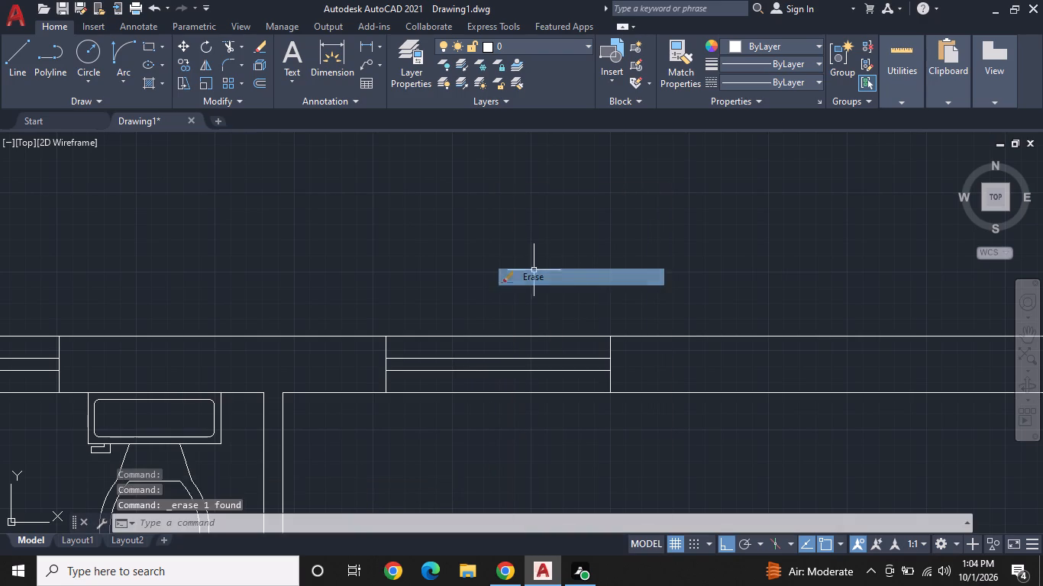
# Draw a line across the full thickness of the bedroom's east wall, level with the bed's north edge.
pyautogui.scroll(-2, 636, 298)
pyautogui.moveTo(644, 351); pyautogui.dragTo(657, 240, button='middle')
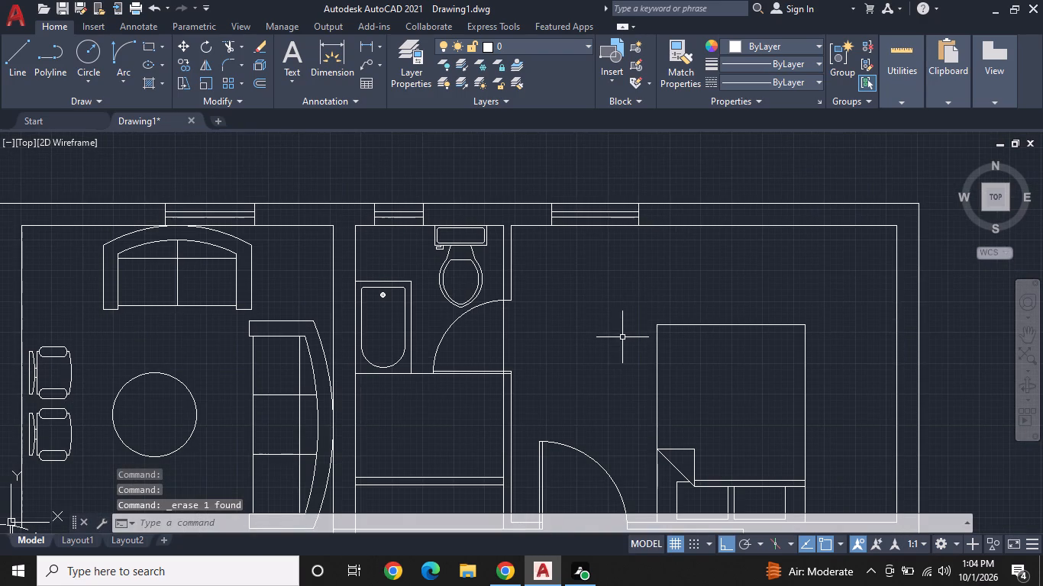
pyautogui.moveTo(621, 337); pyautogui.dragTo(307, 369, button='middle')
pyautogui.moveTo(489, 330); pyautogui.dragTo(475, 239, button='middle')
pyautogui.press('space')
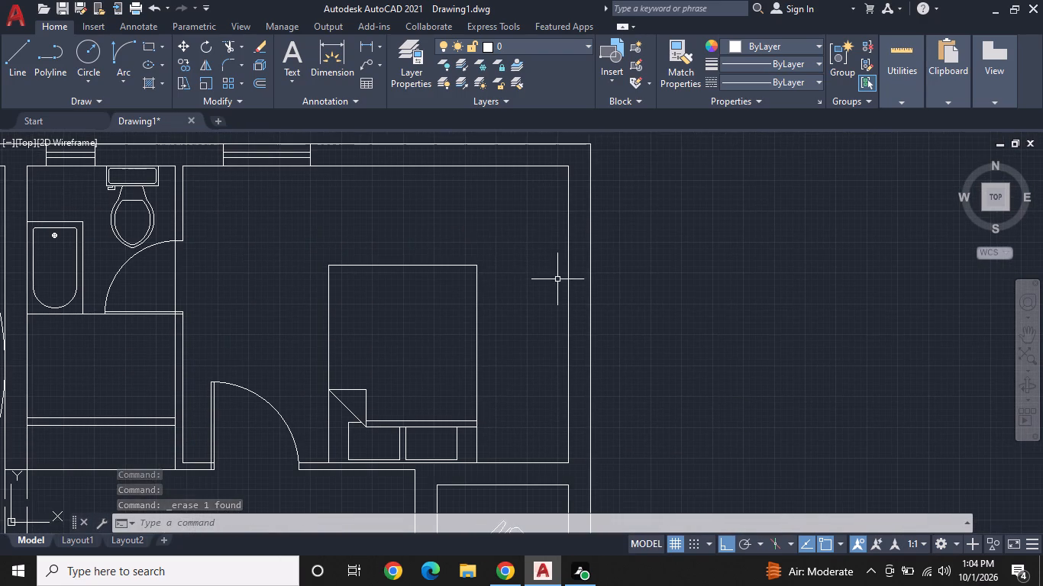
pyautogui.click(18, 48)
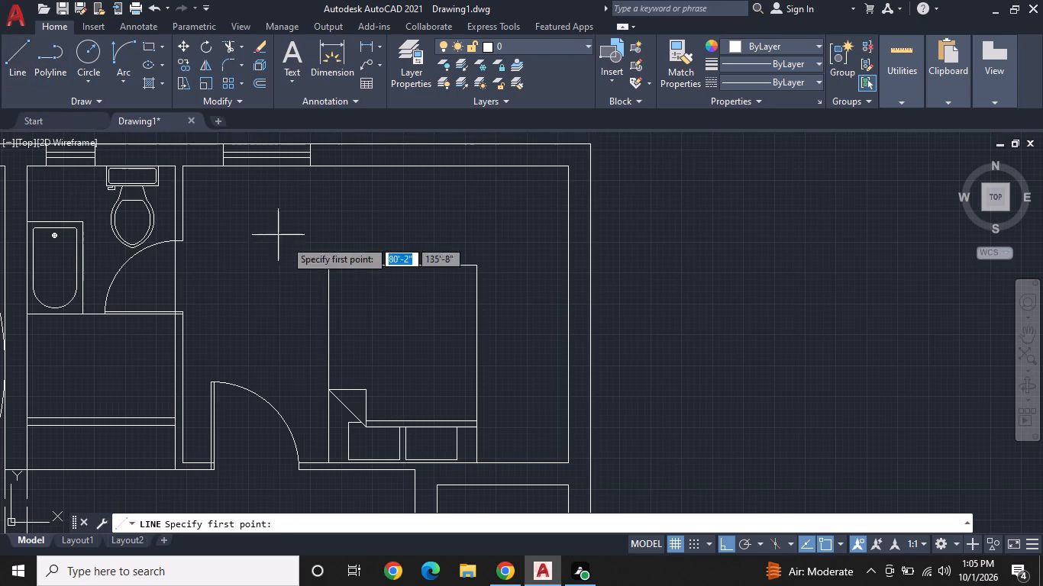
pyautogui.click(570, 265)
pyautogui.click(593, 264)
pyautogui.press('space')
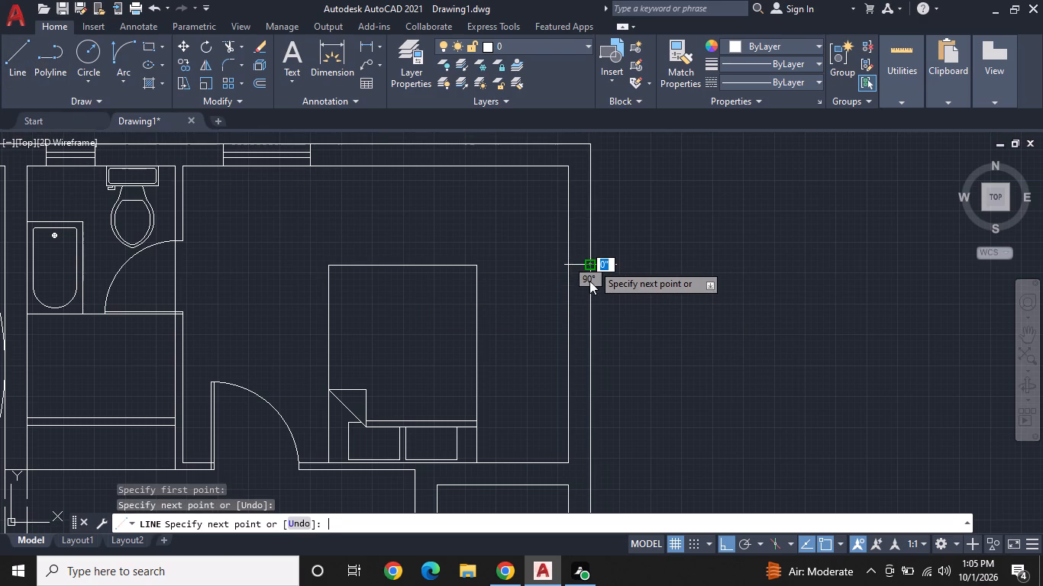
# Draw a window centre line about 3'-0" south from that line's midpoint, and close its south end across the full wall thickness.
pyautogui.scroll(1, 579, 274)
pyautogui.press('space')
pyautogui.click(579, 262)
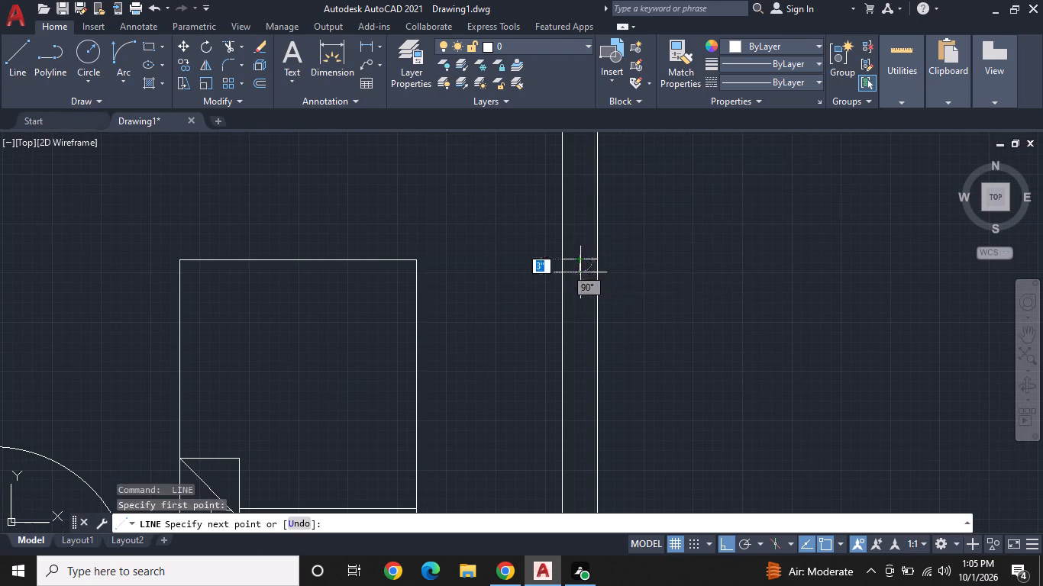
pyautogui.moveTo(586, 376); pyautogui.dragTo(582, 259, button='middle')
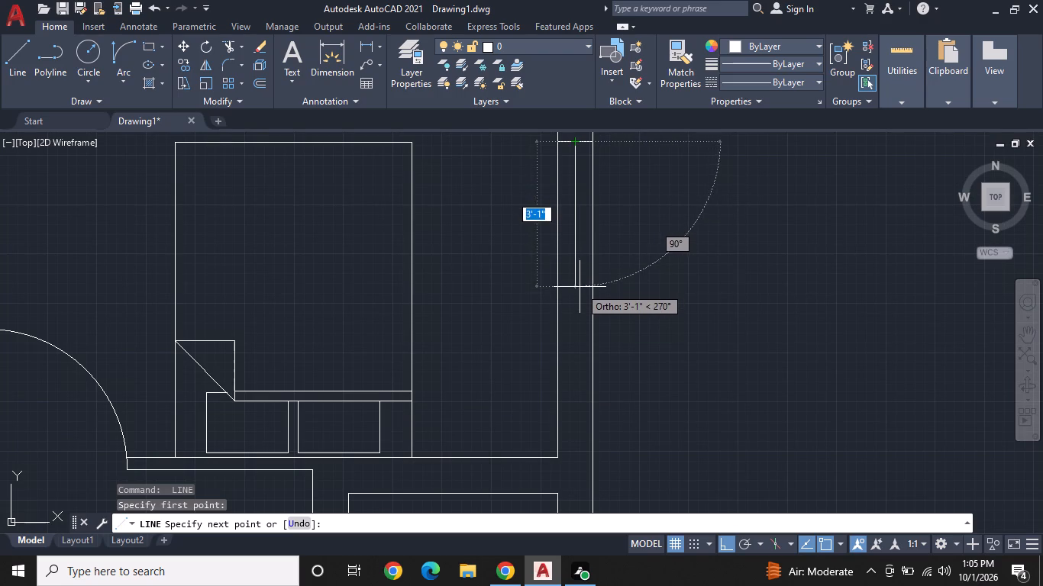
pyautogui.click(580, 283)
pyautogui.click(591, 283)
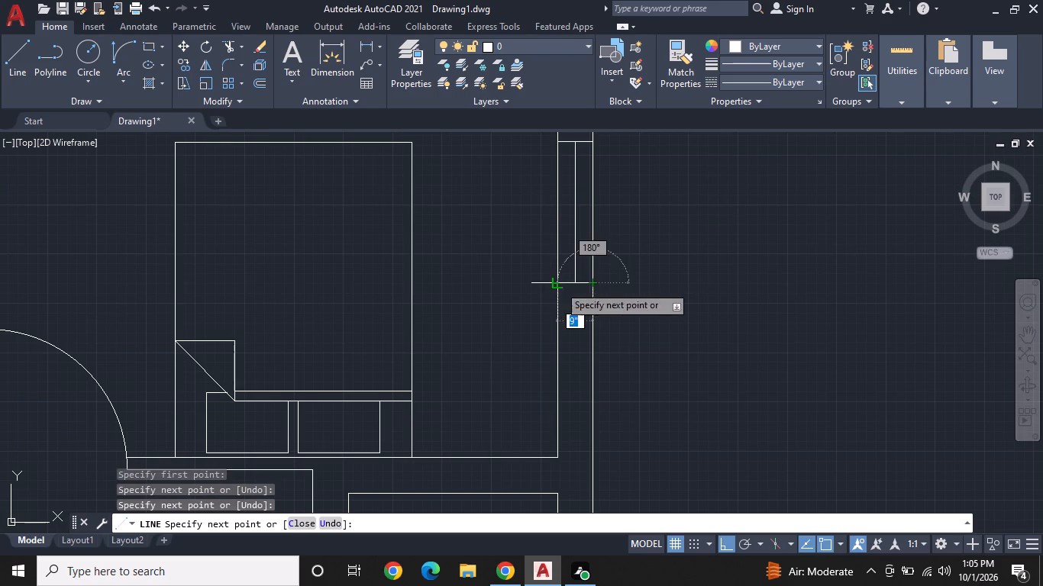
pyautogui.click(547, 287)
pyautogui.press('space')
# Trim the part of the east window's south end line that overshoots the wall's inner face into the bedroom.
pyautogui.moveTo(580, 272); pyautogui.dragTo(548, 337, button='middle')
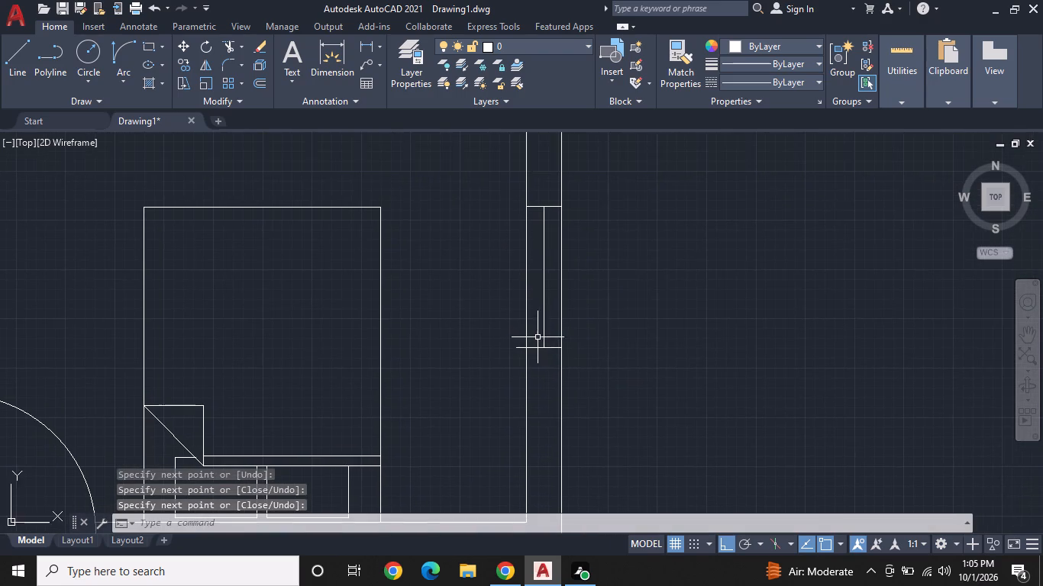
pyautogui.scroll(2, 538, 337)
pyautogui.click(218, 40)
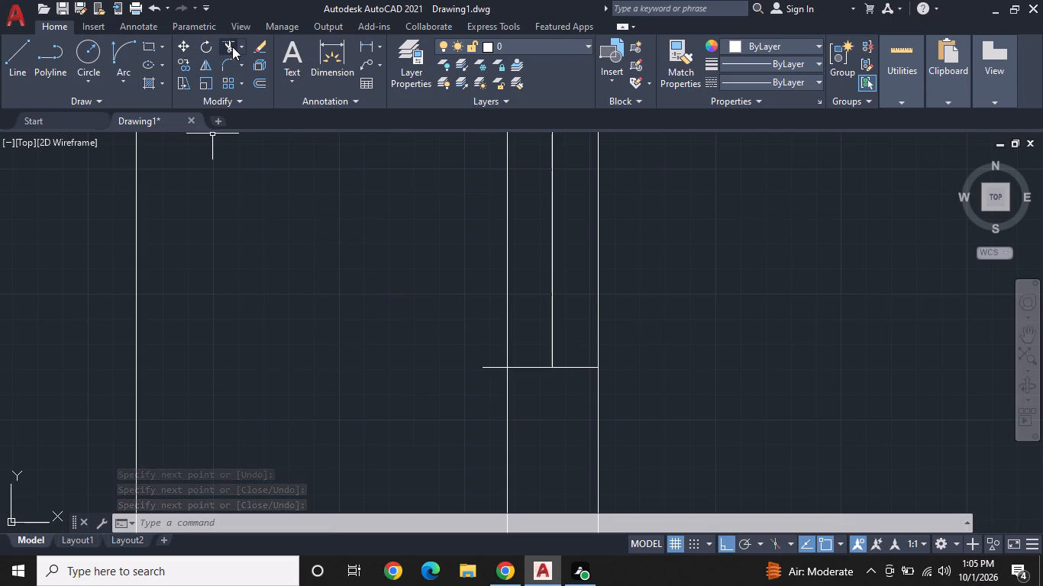
pyautogui.click(229, 42)
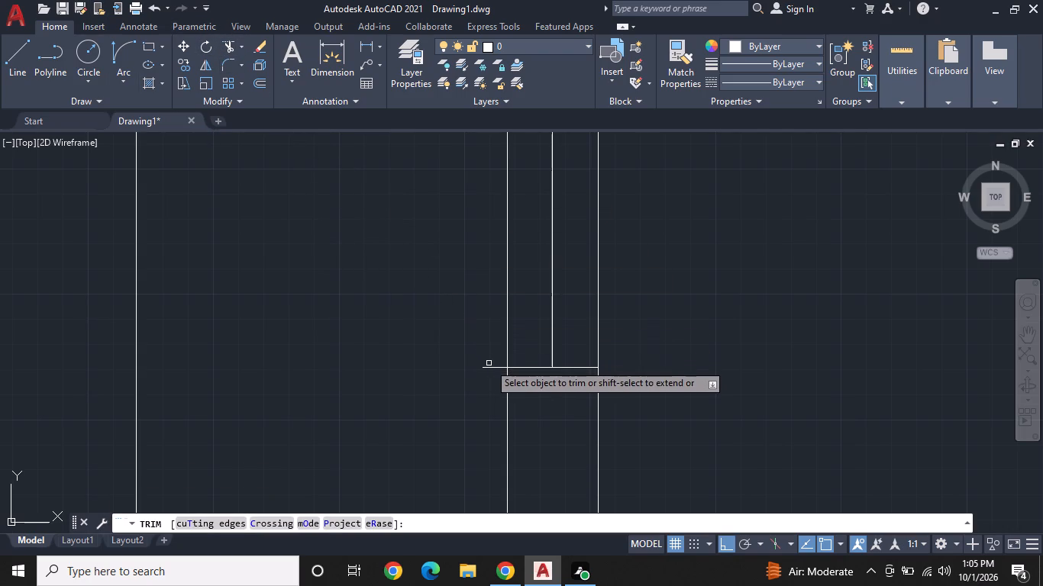
pyautogui.doubleClick(490, 365)
pyautogui.click(490, 380)
pyautogui.moveTo(460, 356); pyautogui.dragTo(409, 383, button='middle')
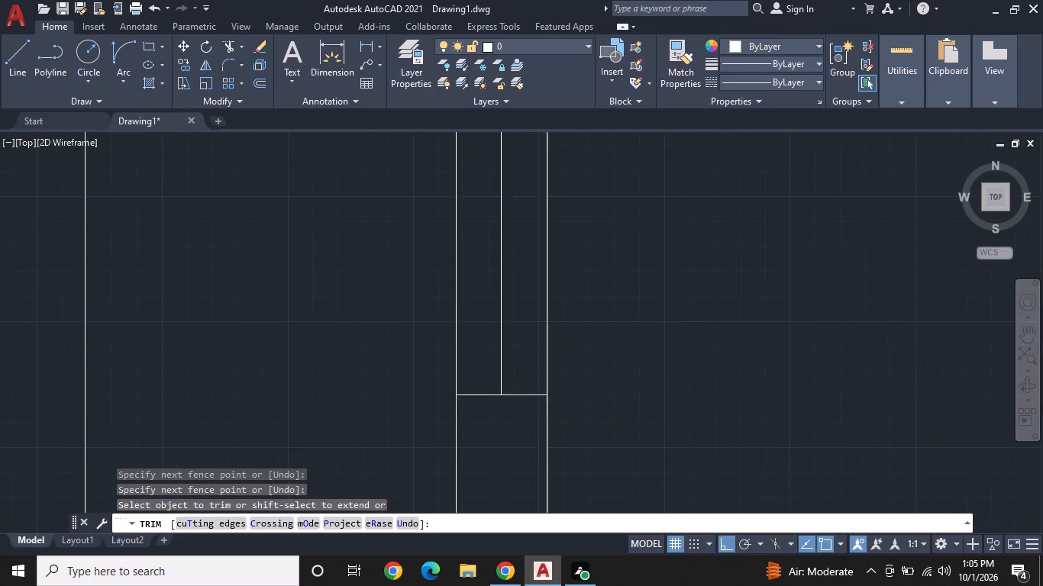
# Offset the bedroom east window's centre line by 1" to both its west and east sides.
pyautogui.scroll(-1, 376, 382)
pyautogui.moveTo(334, 322); pyautogui.dragTo(283, 354, button='middle')
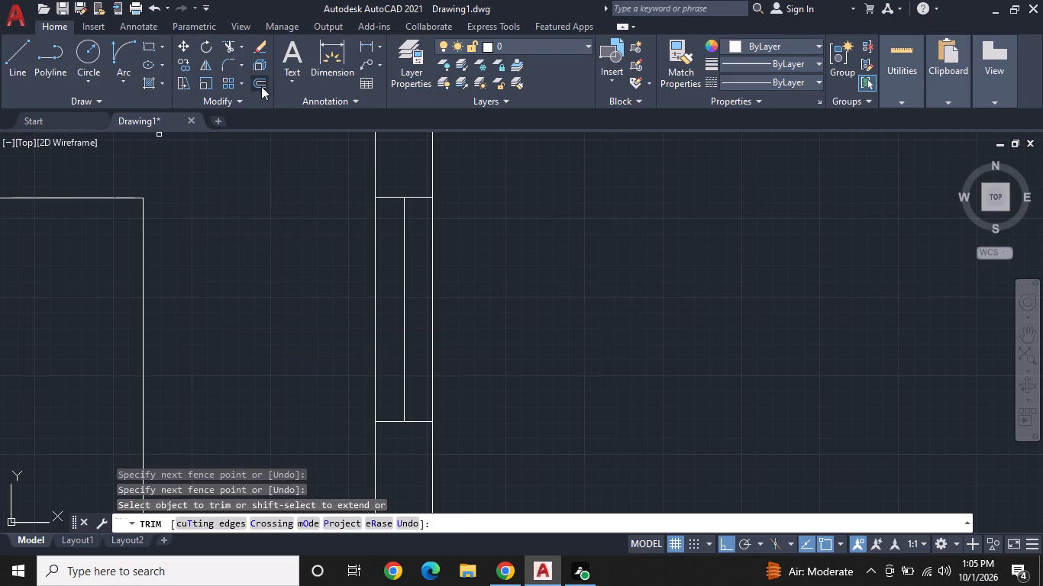
pyautogui.click(256, 77)
pyautogui.press('space')
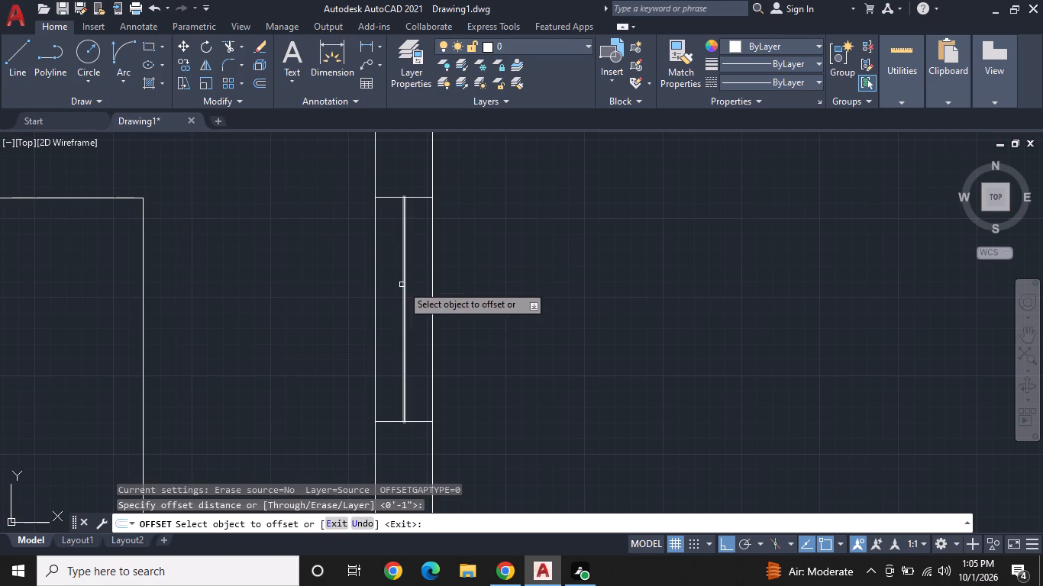
pyautogui.click(402, 285)
pyautogui.click(389, 286)
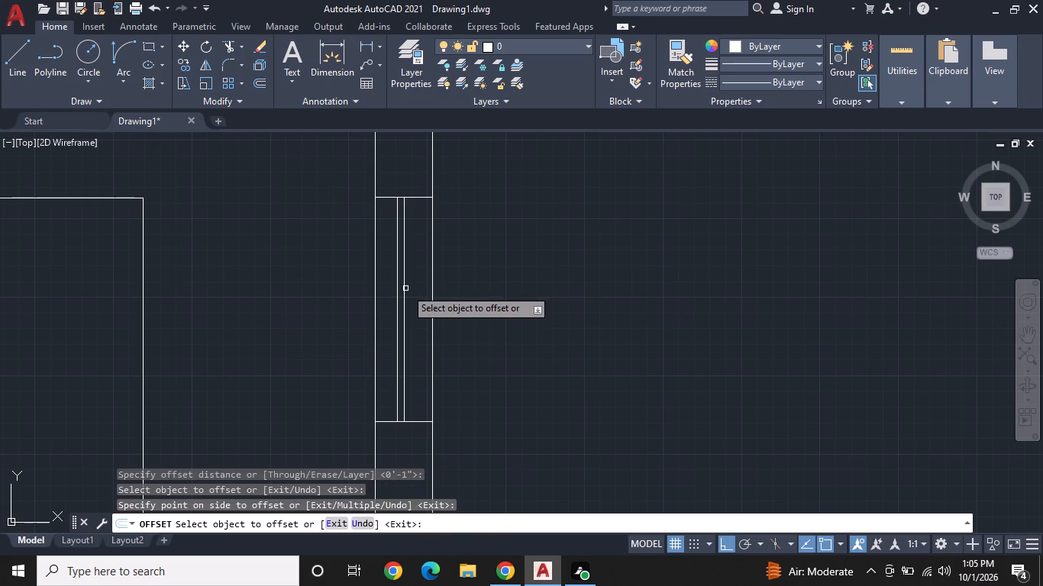
pyautogui.click(405, 288)
pyautogui.click(423, 288)
pyautogui.press('space')
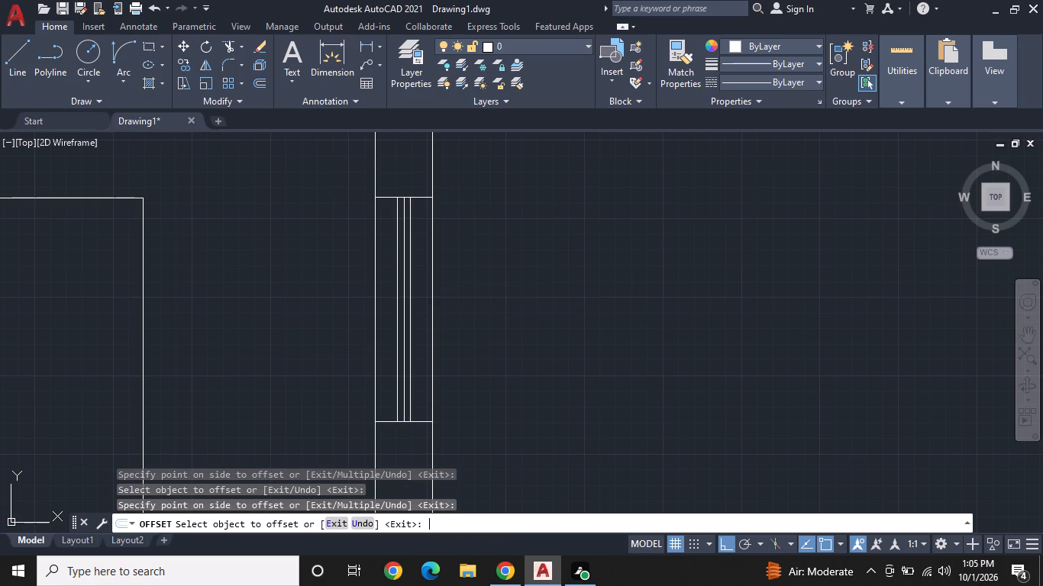
# Erase the bedroom east window's original centre line, keeping the two offset lines.
pyautogui.click(403, 273)
pyautogui.rightClick(403, 273)
pyautogui.click(446, 277)
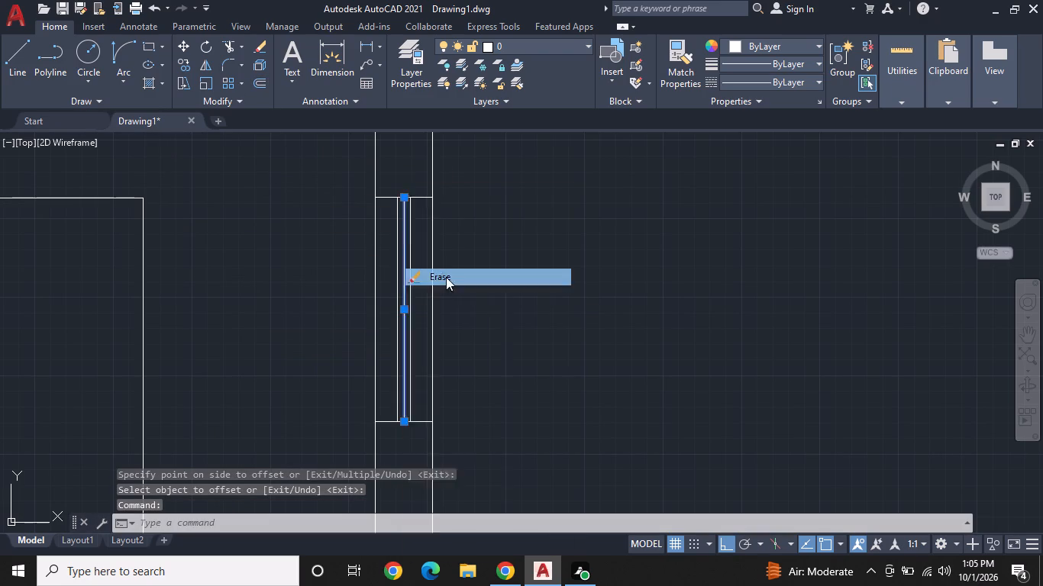
# Draw two lines across the southeast room's east wall, one near the door swing's south end, one level with the kitchen counter's south edge.
pyautogui.scroll(-2, 421, 263)
pyautogui.moveTo(405, 270); pyautogui.dragTo(423, 157, button='middle')
pyautogui.moveTo(431, 252); pyautogui.dragTo(429, 214, button='middle')
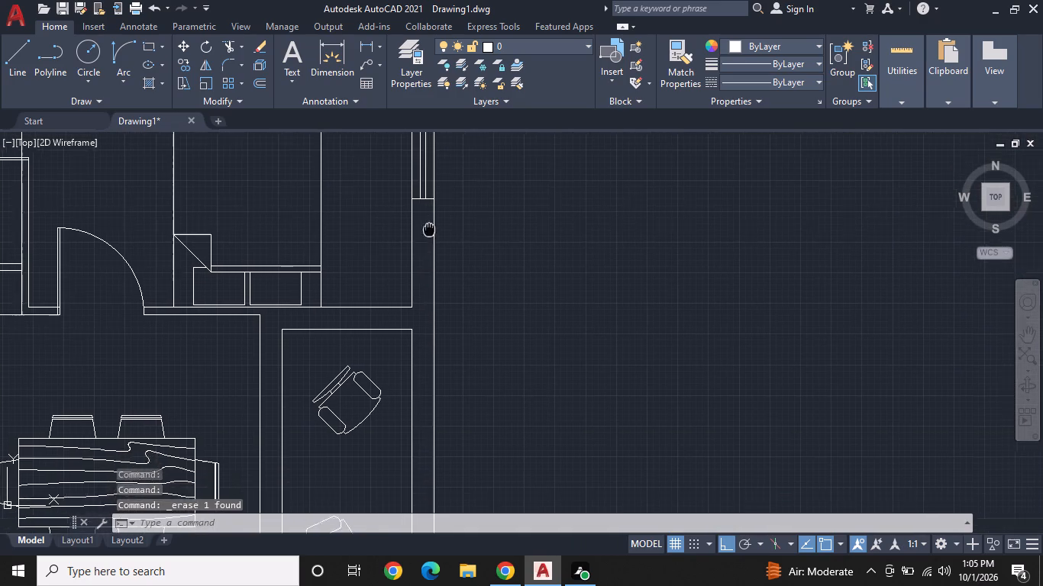
pyautogui.moveTo(429, 214); pyautogui.dragTo(429, 201, button='middle')
pyautogui.moveTo(418, 266); pyautogui.dragTo(379, 209, button='middle')
pyautogui.scroll(-1, 385, 242)
pyautogui.moveTo(399, 277); pyautogui.dragTo(398, 176, button='middle')
pyautogui.moveTo(408, 265); pyautogui.dragTo(405, 183, button='middle')
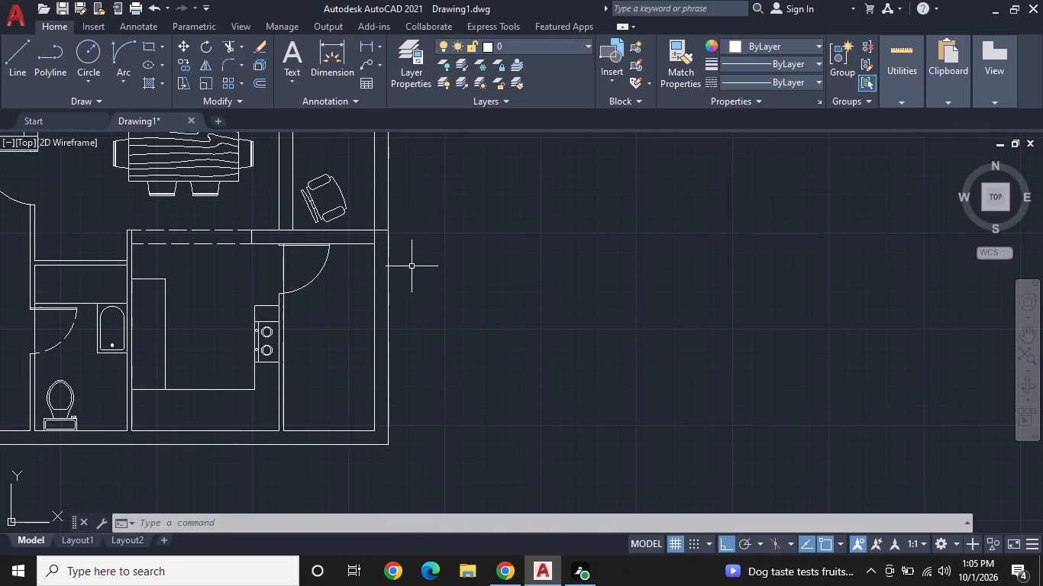
pyautogui.moveTo(412, 266); pyautogui.dragTo(409, 234, button='middle')
pyautogui.press('space')
pyautogui.press('space')
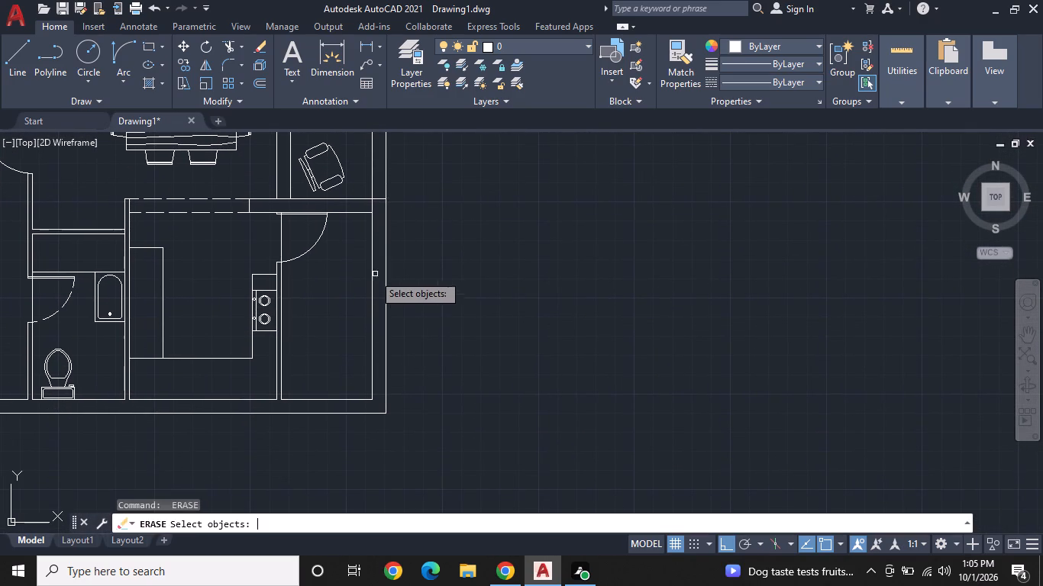
pyautogui.click(11, 51)
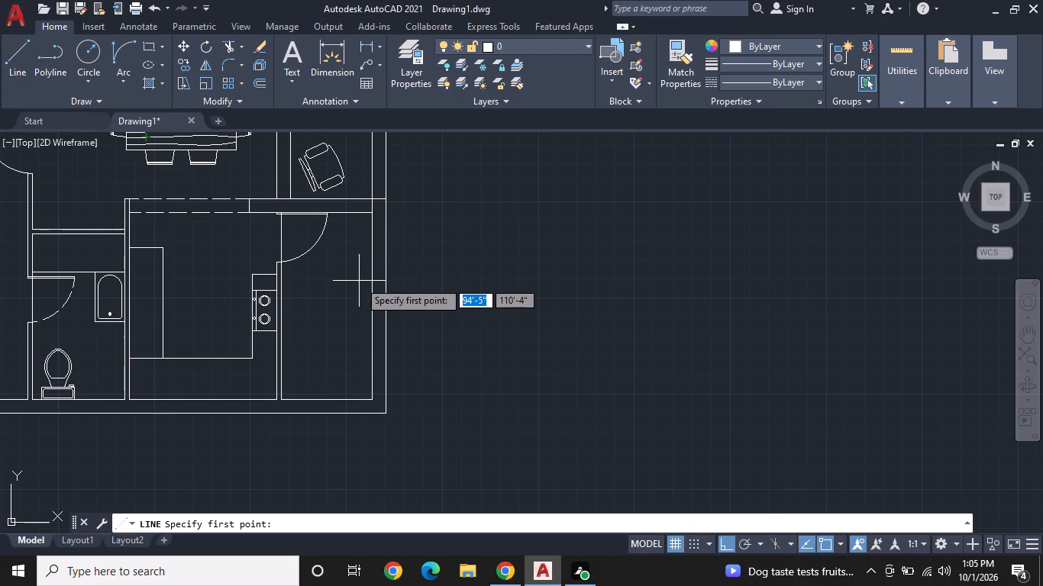
pyautogui.click(374, 266)
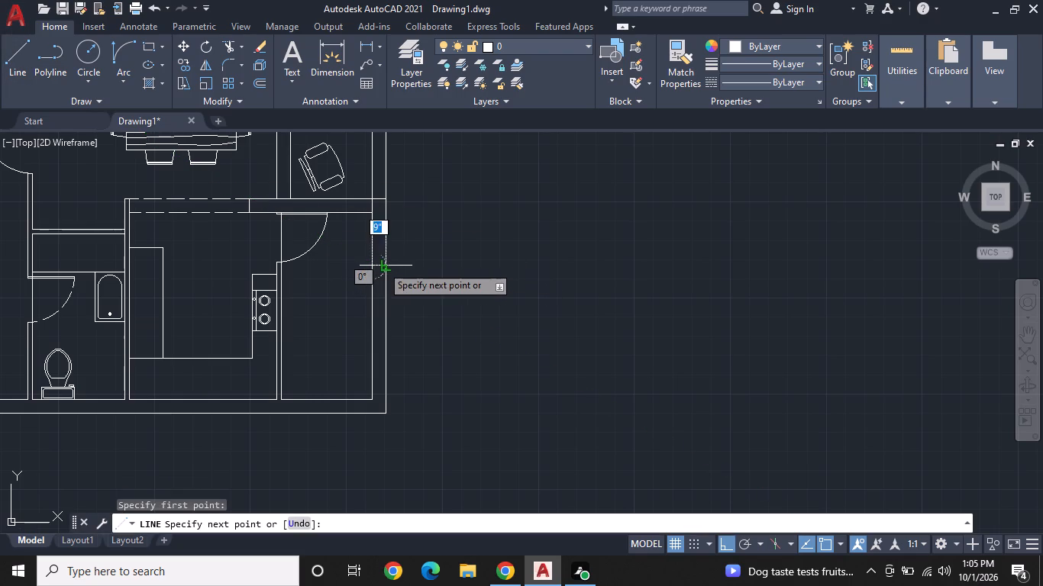
pyautogui.click(382, 266)
pyautogui.press('space')
pyautogui.press('space')
pyautogui.click(371, 362)
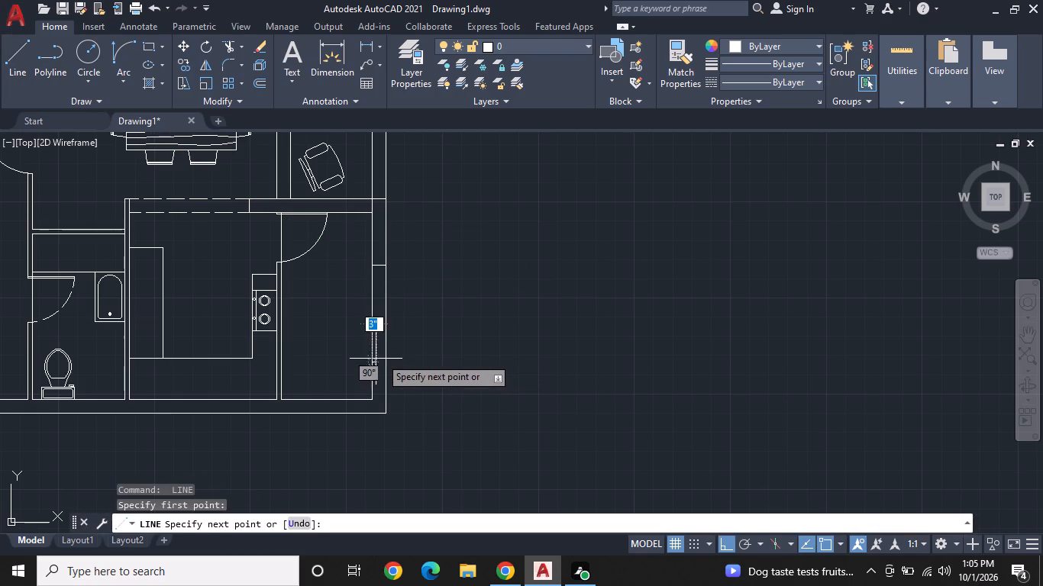
pyautogui.click(384, 359)
pyautogui.press('space')
# Draw a line across the full thickness of the kitchen's south wall, just east of the kitchen's west wall.
pyautogui.moveTo(320, 329); pyautogui.dragTo(493, 257, button='middle')
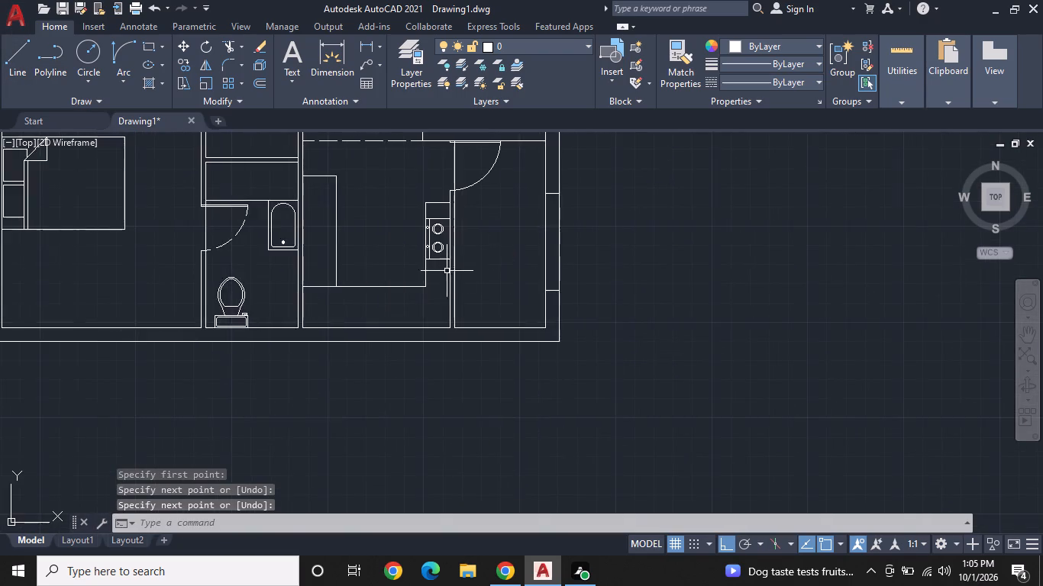
pyautogui.scroll(1, 435, 273)
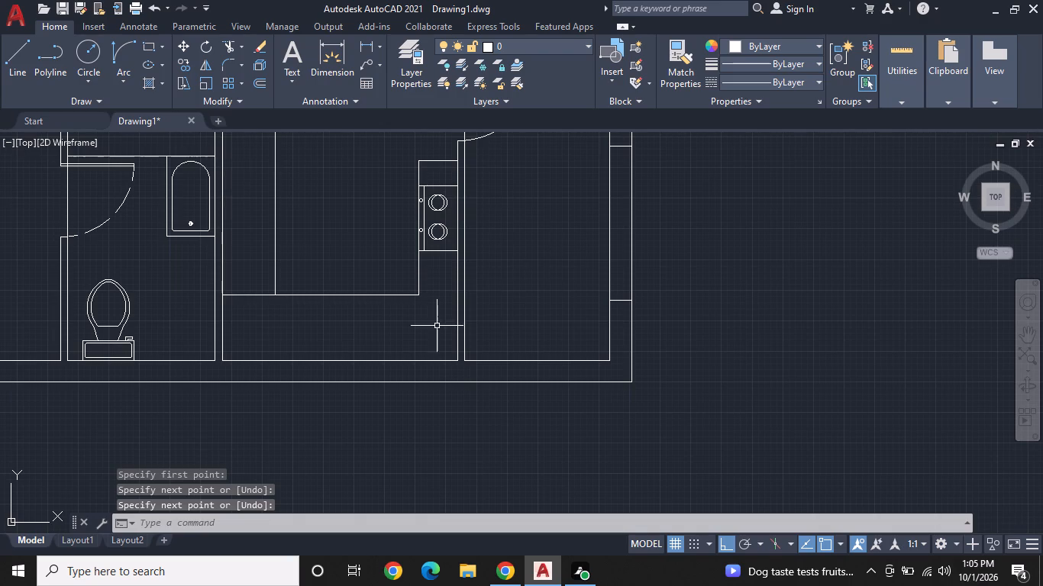
pyautogui.moveTo(436, 327); pyautogui.dragTo(635, 290, button='middle')
pyautogui.press('space')
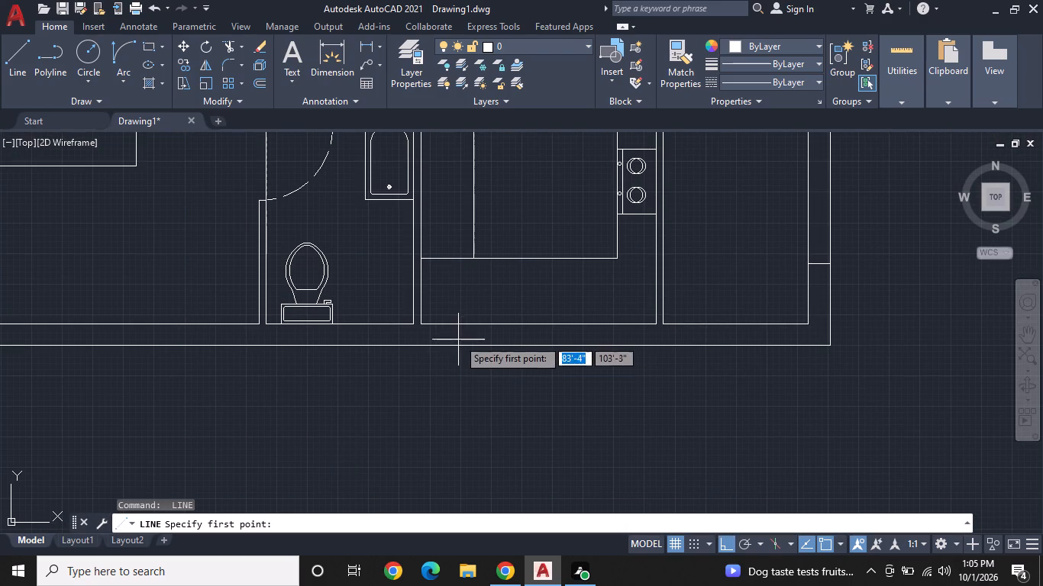
pyautogui.click(447, 324)
pyautogui.click(454, 343)
pyautogui.press('space')
# Draw a window centre line about 3'-0" east from that line's midpoint, and close its east end across the full wall thickness.
pyautogui.scroll(1, 450, 338)
pyautogui.press('space')
pyautogui.click(447, 336)
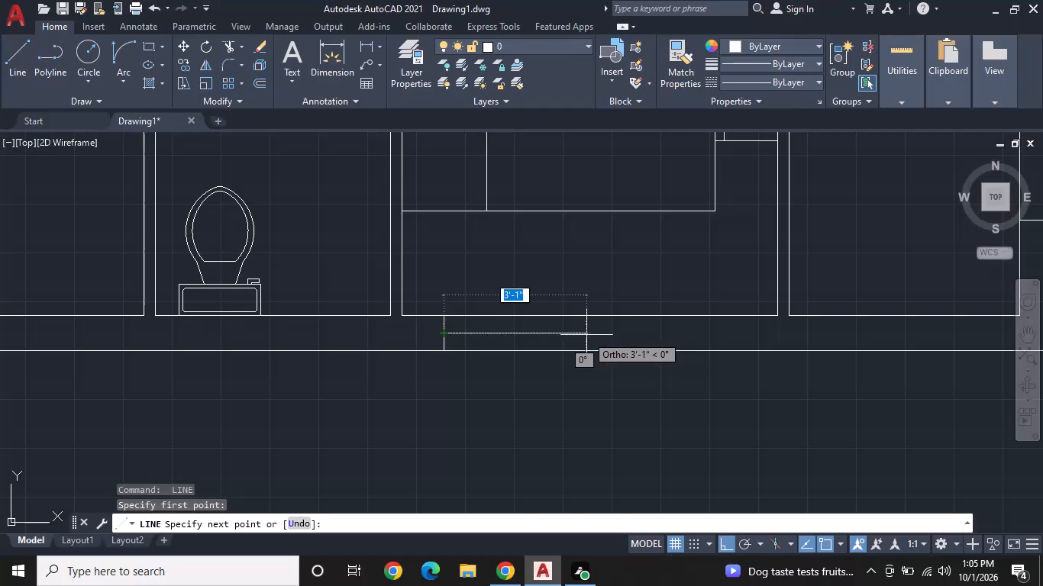
pyautogui.click(583, 334)
pyautogui.click(584, 314)
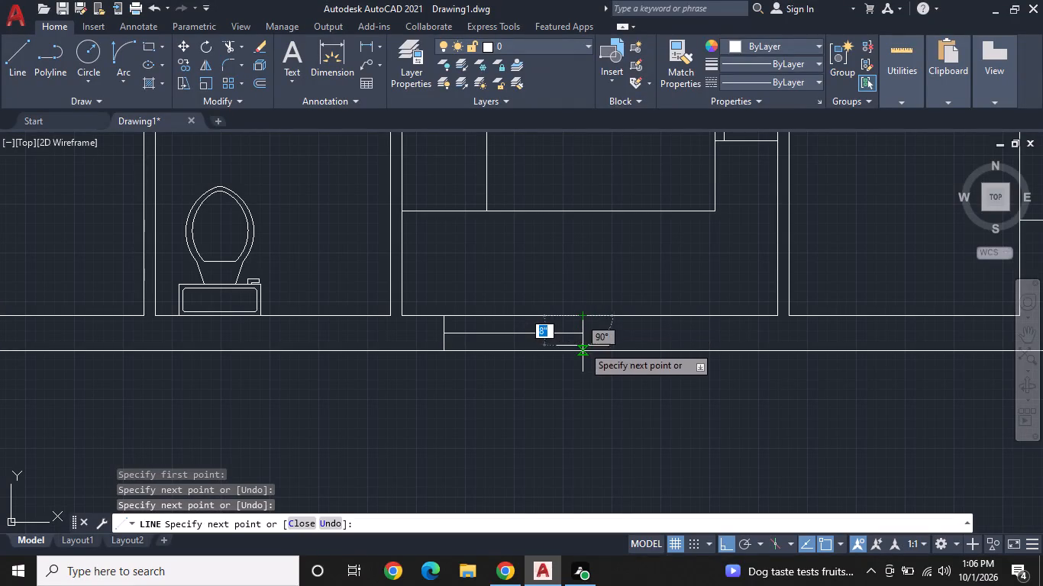
pyautogui.click(583, 346)
pyautogui.press('space')
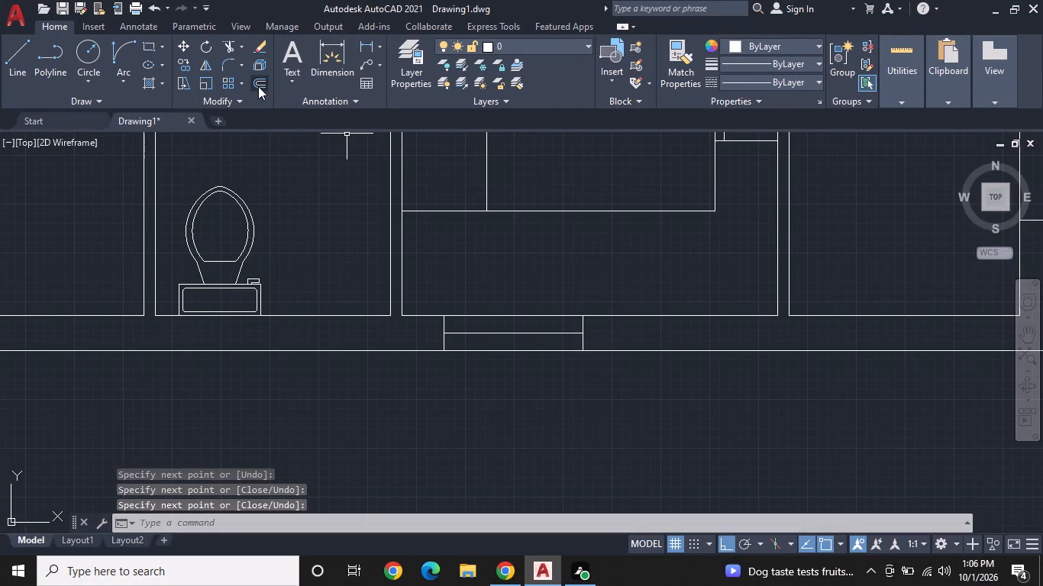
# Offset the kitchen south window's centre line by 1" to both its north and south sides.
pyautogui.click(258, 81)
pyautogui.press('space')
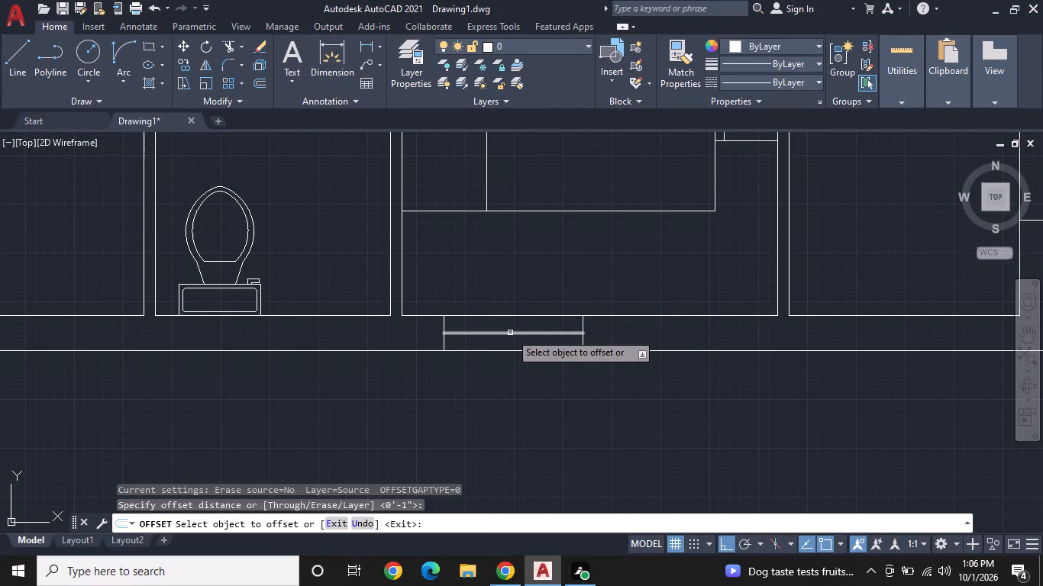
pyautogui.click(510, 333)
pyautogui.click(516, 324)
pyautogui.click(517, 333)
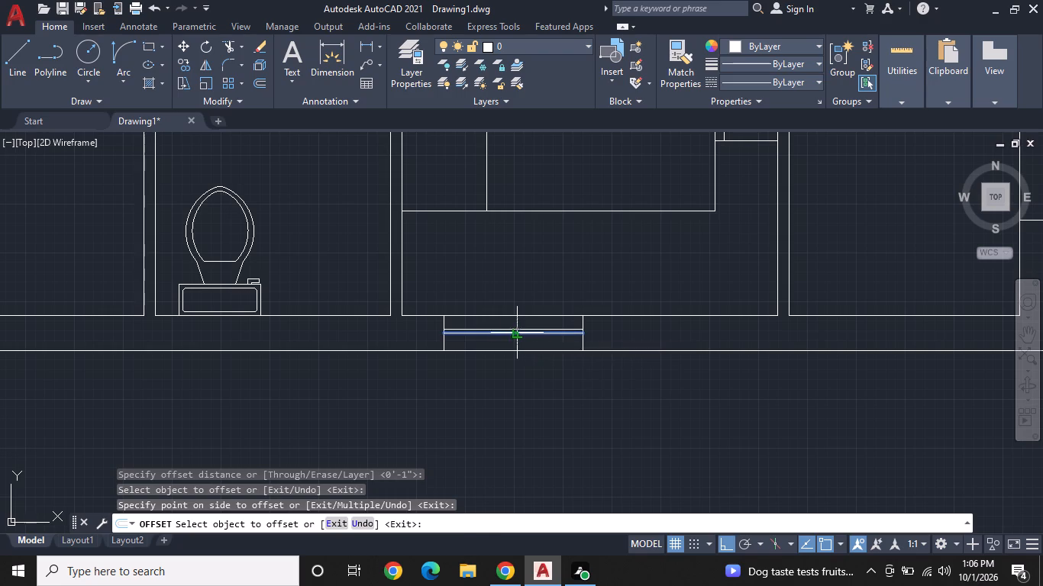
pyautogui.click(521, 346)
pyautogui.press('space')
# Erase the kitchen south window's original centre line, keeping the two offset lines.
pyautogui.scroll(2, 525, 334)
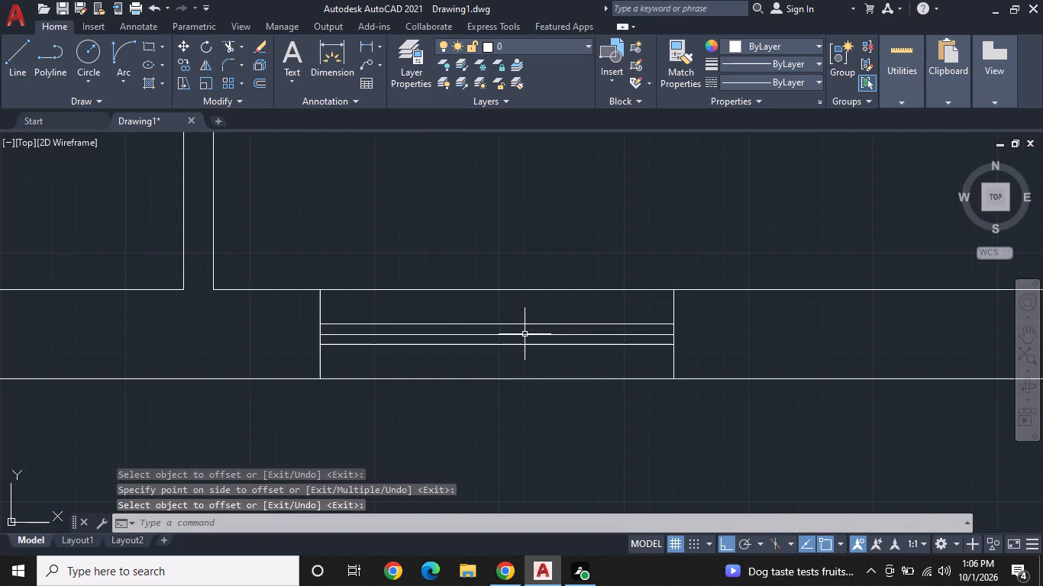
pyautogui.click(525, 334)
pyautogui.rightClick(523, 337)
pyautogui.click(556, 284)
# Draw a line across the full thickness of the bathroom's south wall, east of the toilet near the bathroom's east wall.
pyautogui.scroll(-2, 508, 317)
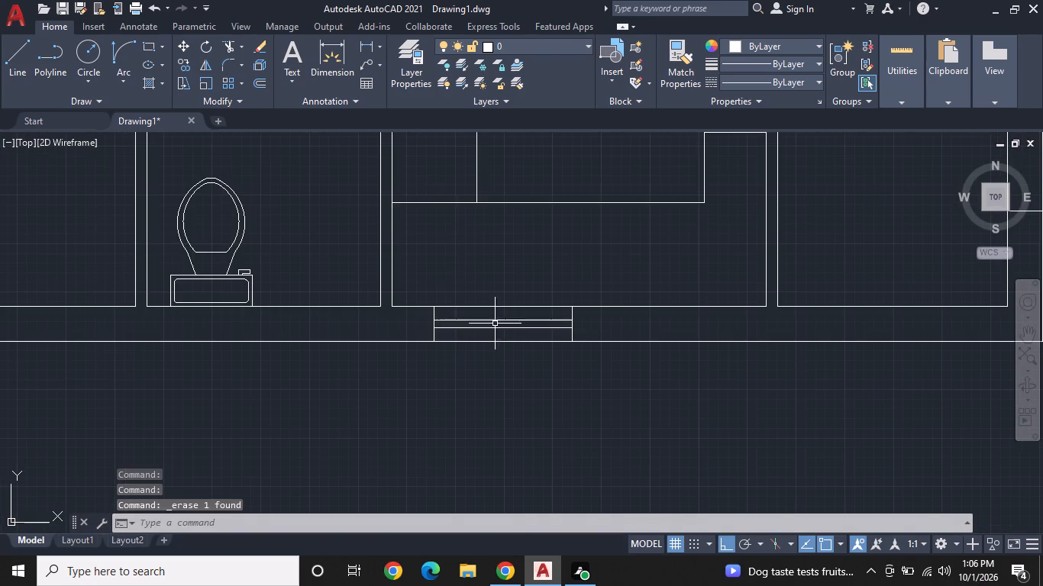
pyautogui.moveTo(589, 327); pyautogui.dragTo(822, 330, button='middle')
pyautogui.middleClick(598, 350)
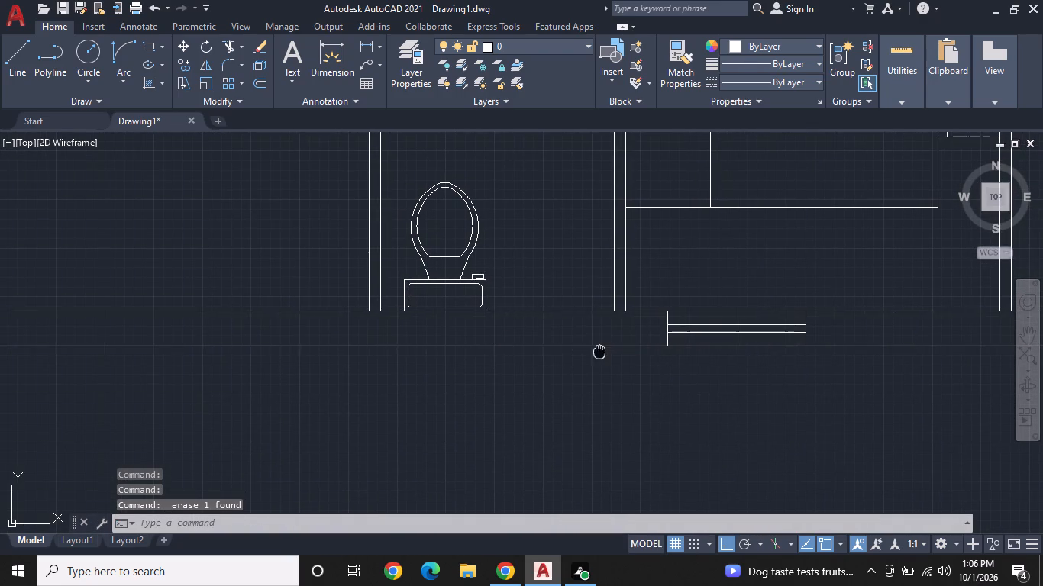
pyautogui.press('space')
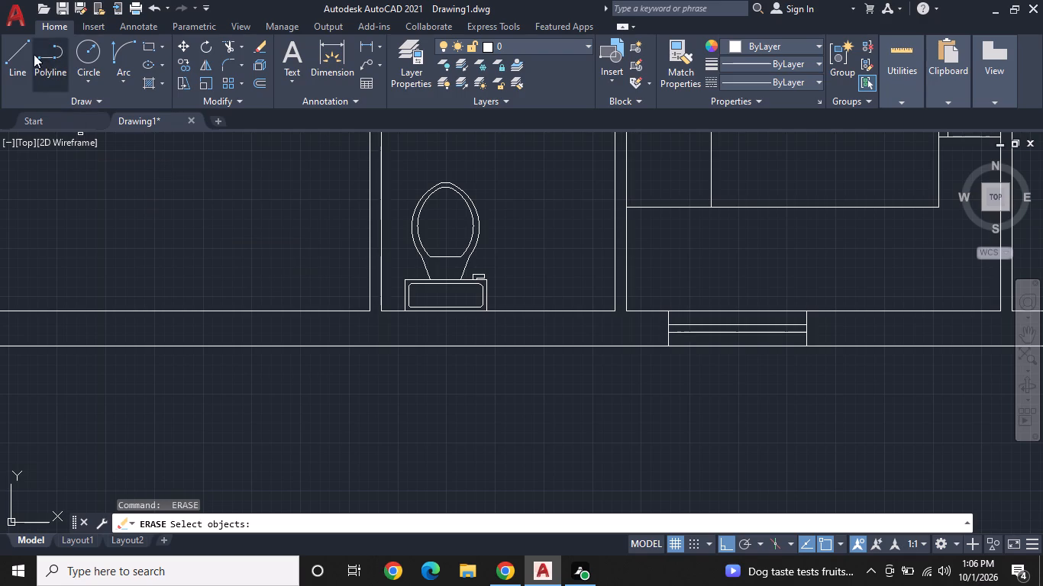
pyautogui.click(22, 49)
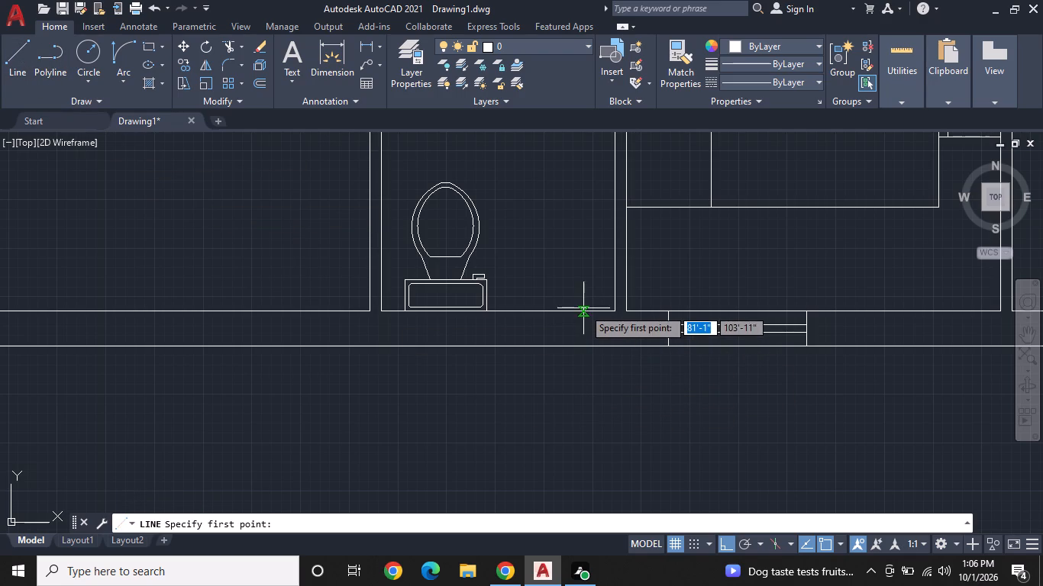
pyautogui.click(589, 313)
pyautogui.click(587, 346)
pyautogui.press('space')
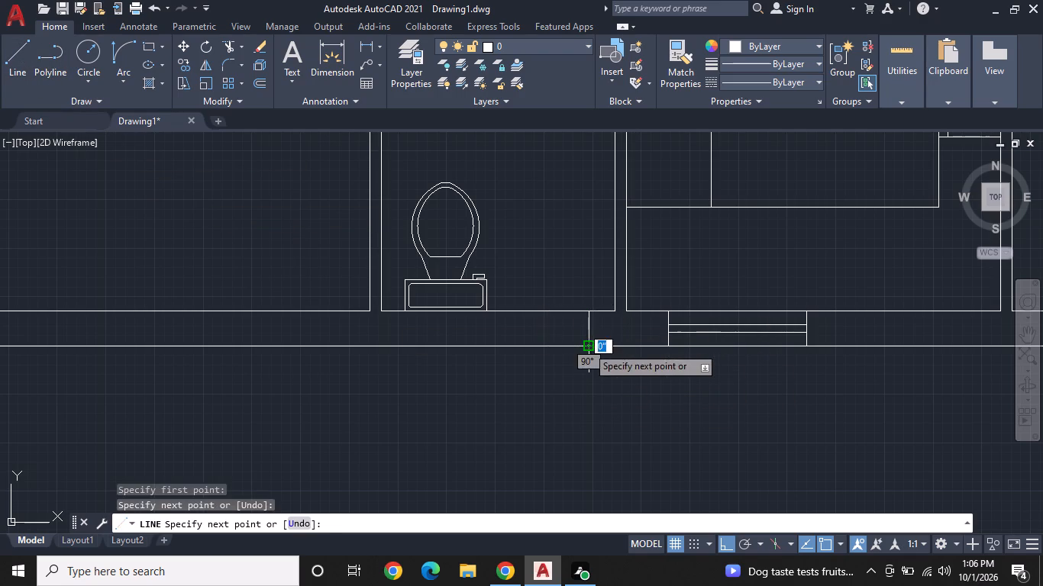
# Draw a window centre line about 1'-9" west from that line's midpoint, and close its west end across the full wall thickness.
pyautogui.press('space')
pyautogui.click(588, 330)
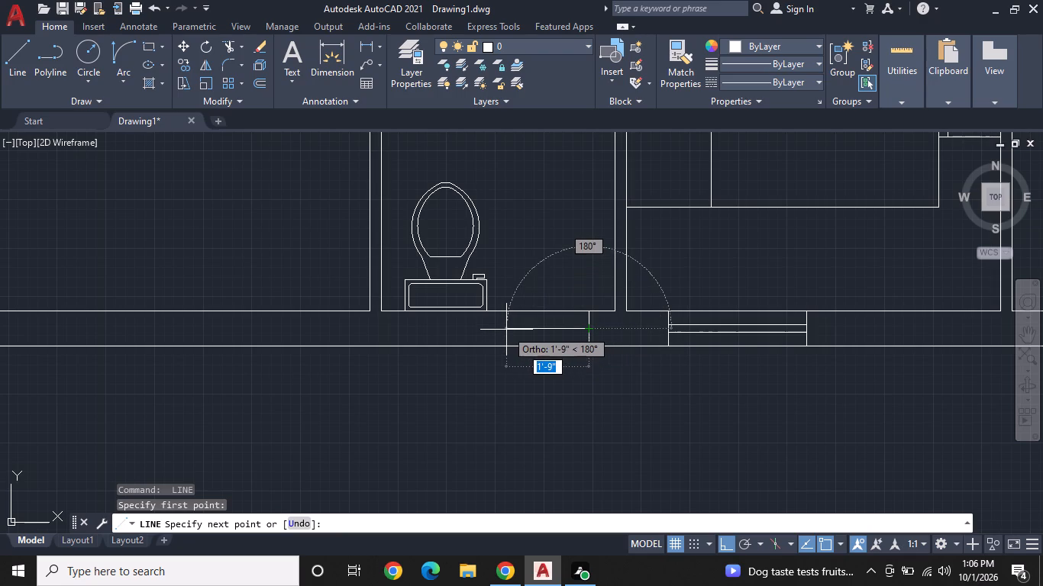
pyautogui.click(506, 330)
pyautogui.click(507, 307)
pyautogui.click(506, 348)
pyautogui.press('space')
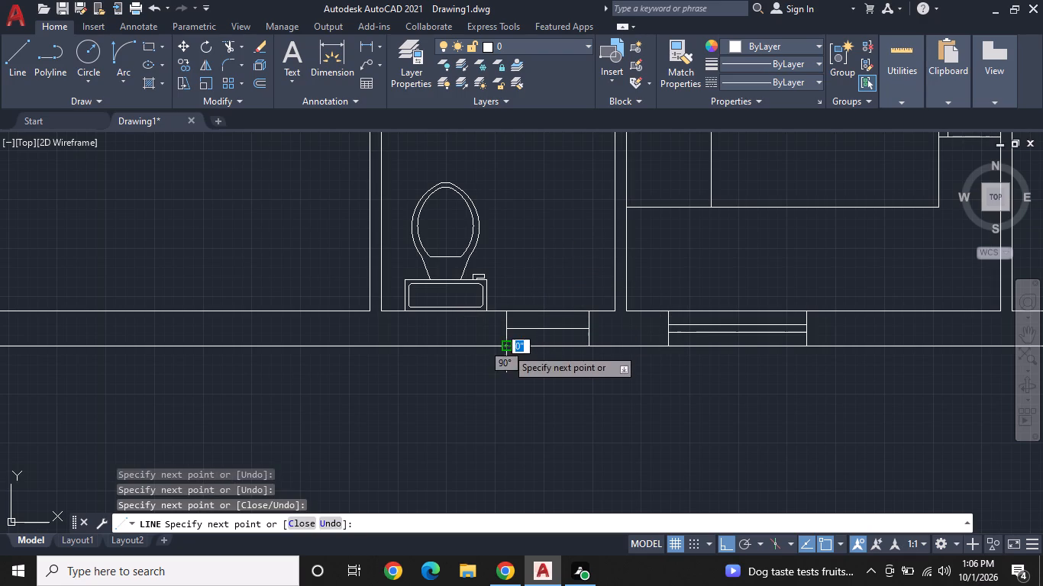
# Offset the bathroom south window's centre line by 1" to both its north and south sides.
pyautogui.click(267, 76)
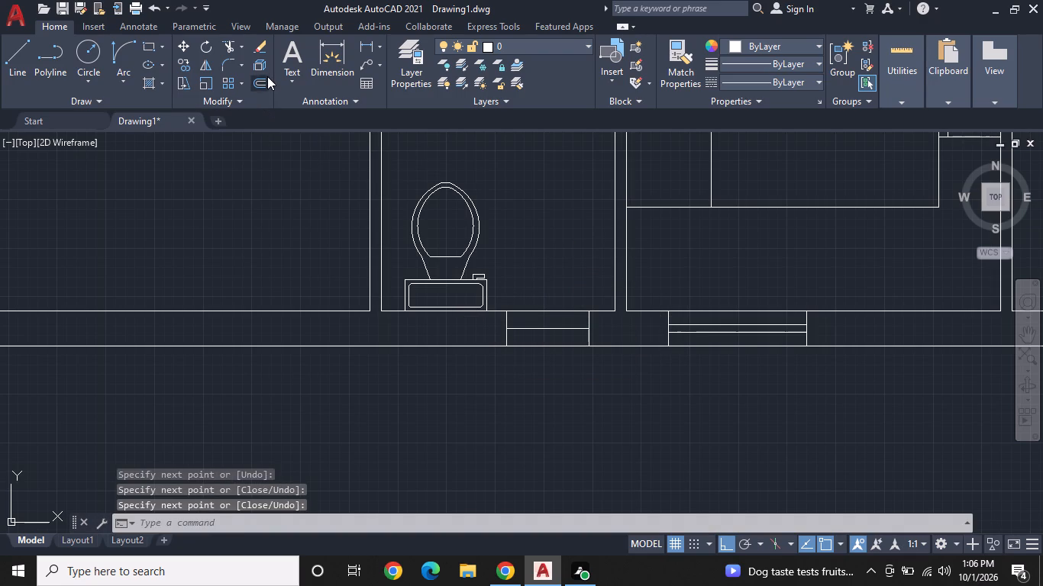
pyautogui.press('space')
pyautogui.click(544, 327)
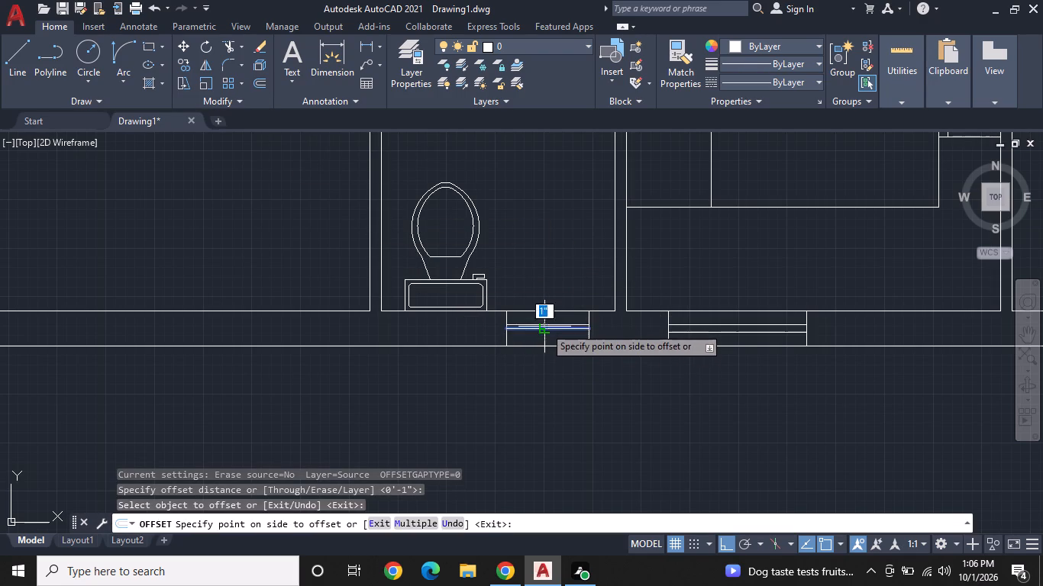
pyautogui.click(548, 316)
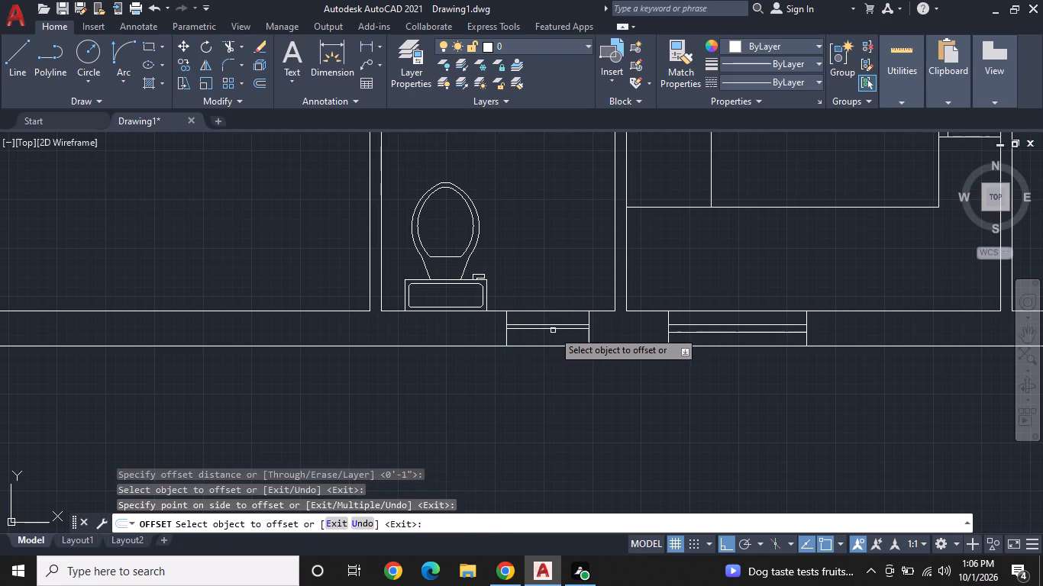
pyautogui.click(553, 330)
pyautogui.click(548, 352)
pyautogui.scroll(2, 560, 324)
pyautogui.press('space')
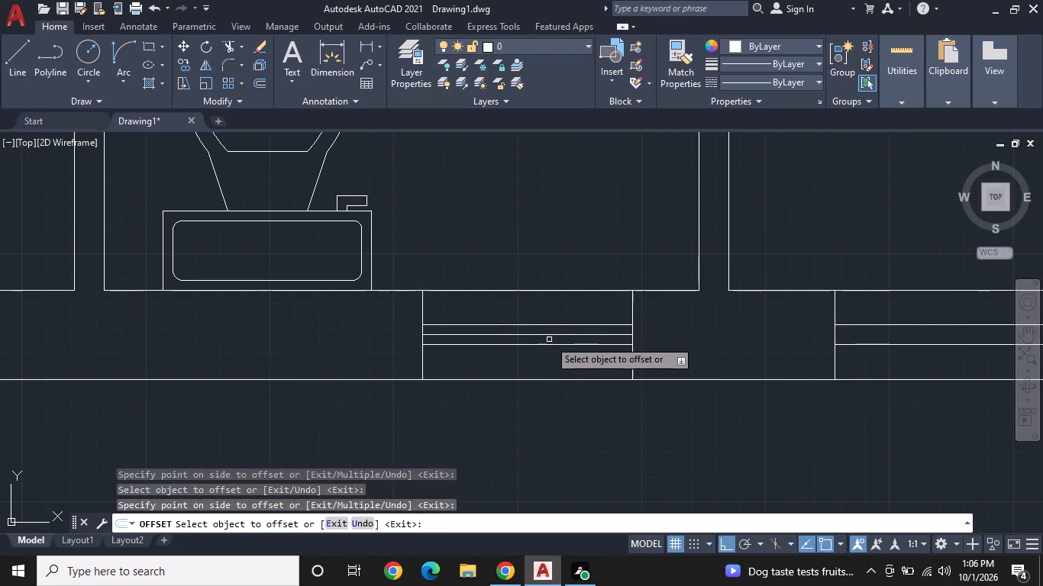
# Erase the bathroom south window's original centre line, keeping the two offset lines.
pyautogui.click(550, 336)
pyautogui.rightClick(551, 335)
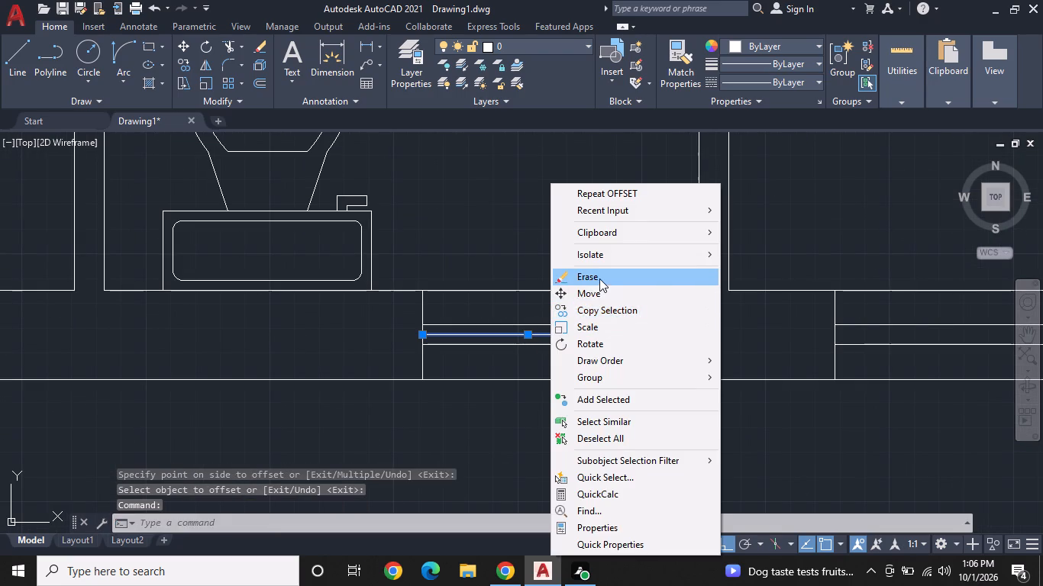
pyautogui.click(599, 279)
# Draw a line across the full thickness of the southwest bedroom's south wall, near its east end.
pyautogui.scroll(-2, 576, 344)
pyautogui.moveTo(536, 385); pyautogui.dragTo(751, 382, button='middle')
pyautogui.scroll(-1, 538, 392)
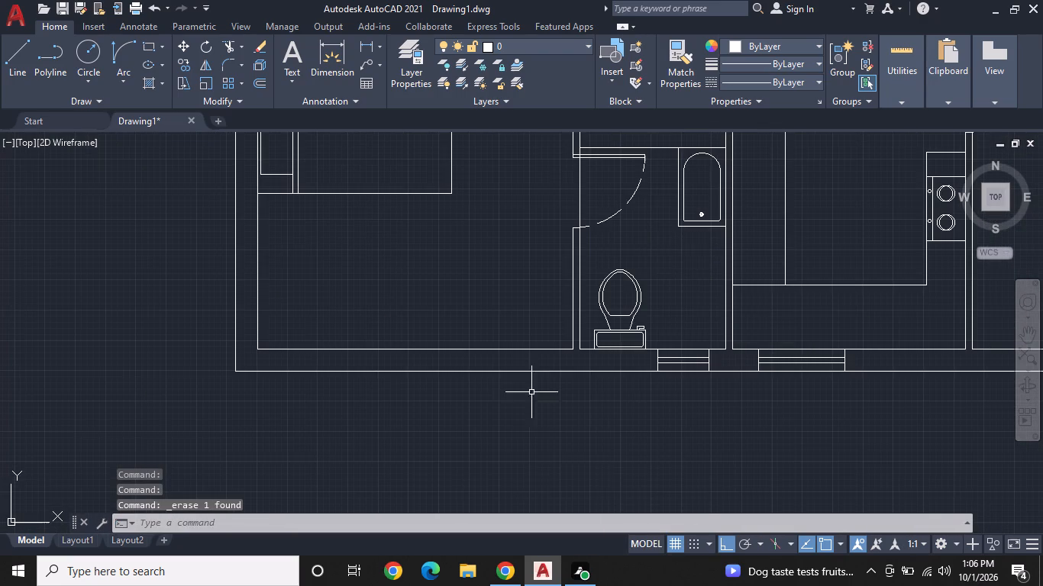
pyautogui.click(11, 51)
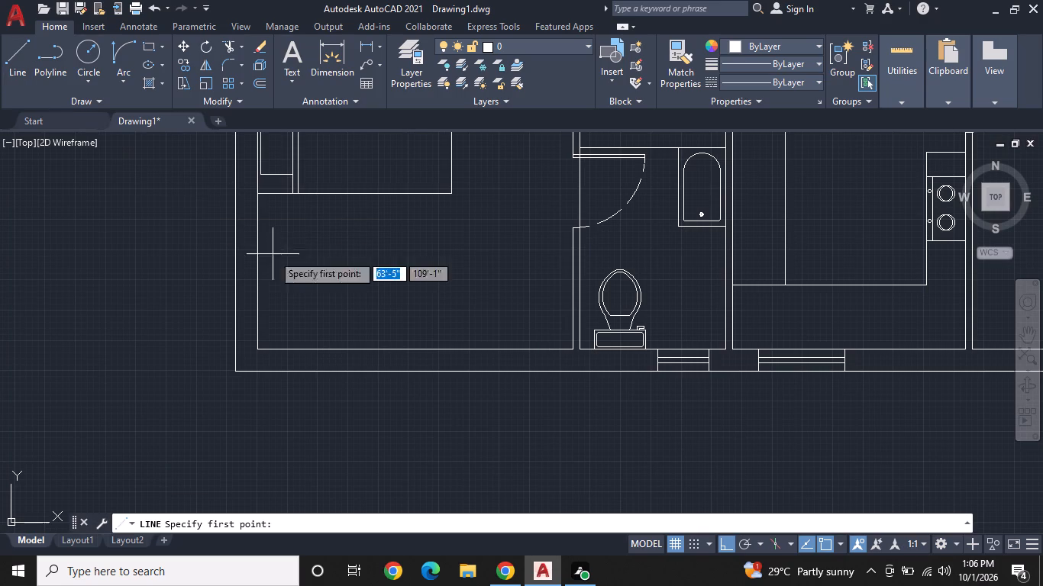
pyautogui.click(530, 347)
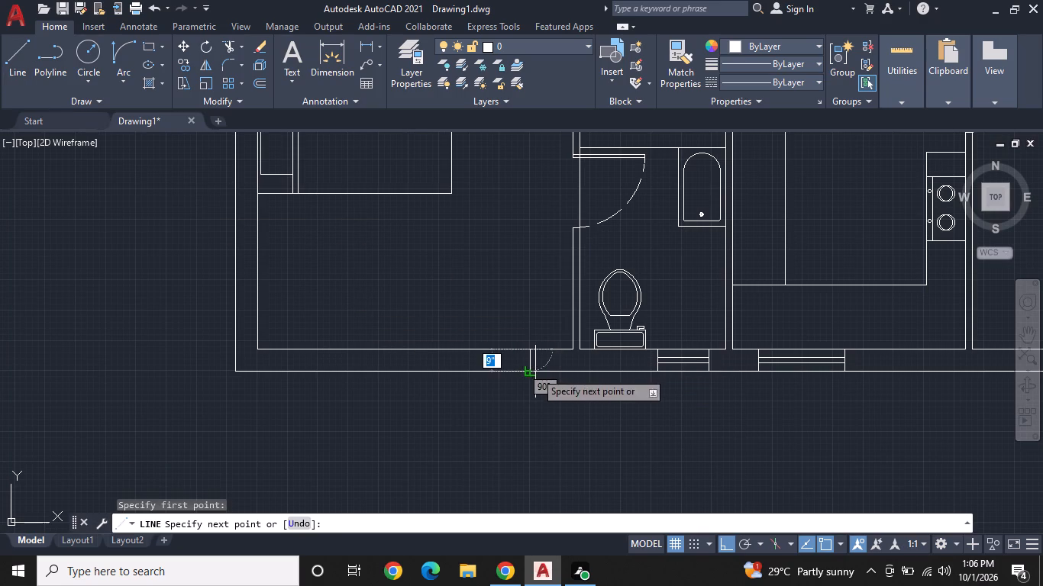
pyautogui.click(535, 372)
pyautogui.press('space')
# Draw a window centre line about 4' west from that line's midpoint, and close its west end across the full wall thickness.
pyautogui.scroll(3, 532, 365)
pyautogui.press('space')
pyautogui.click(526, 351)
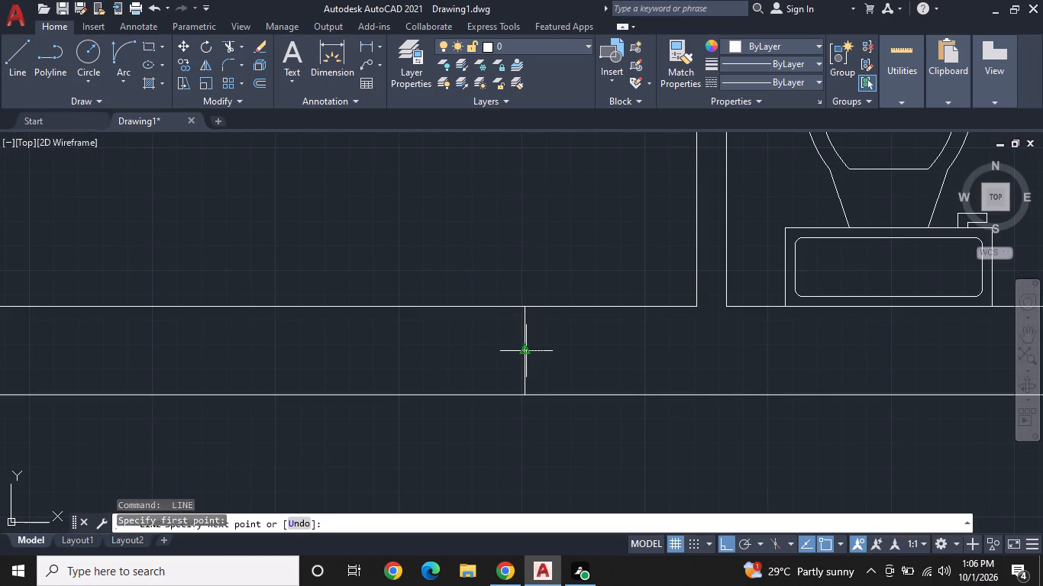
pyautogui.moveTo(253, 359); pyautogui.dragTo(277, 359, button='middle')
pyautogui.moveTo(299, 359); pyautogui.dragTo(309, 359, button='middle')
pyautogui.moveTo(324, 359); pyautogui.dragTo(337, 359, button='middle')
pyautogui.moveTo(363, 359); pyautogui.dragTo(556, 361, button='middle')
pyautogui.scroll(-1, 556, 361)
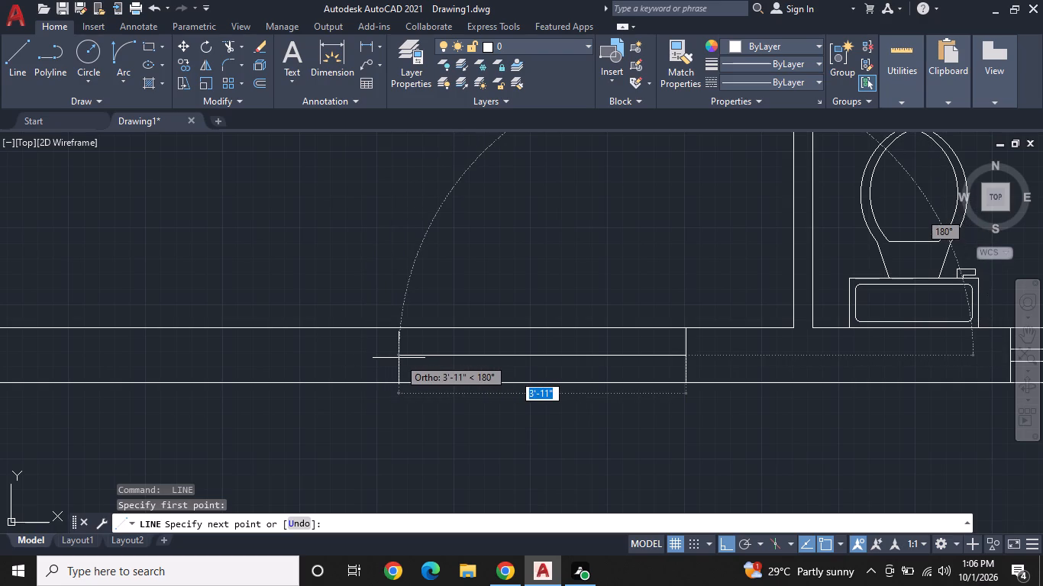
pyautogui.click(390, 358)
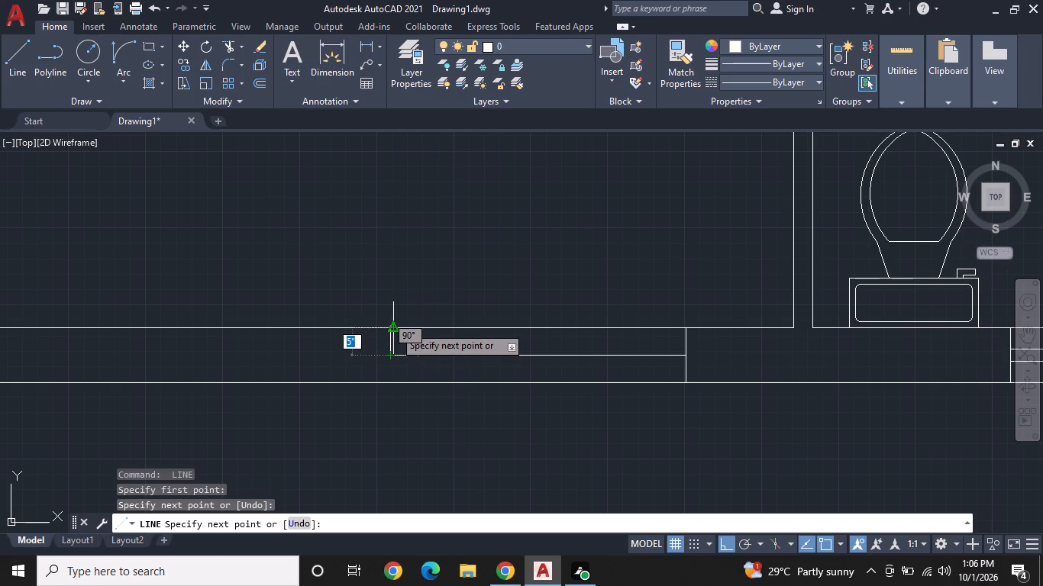
pyautogui.click(393, 324)
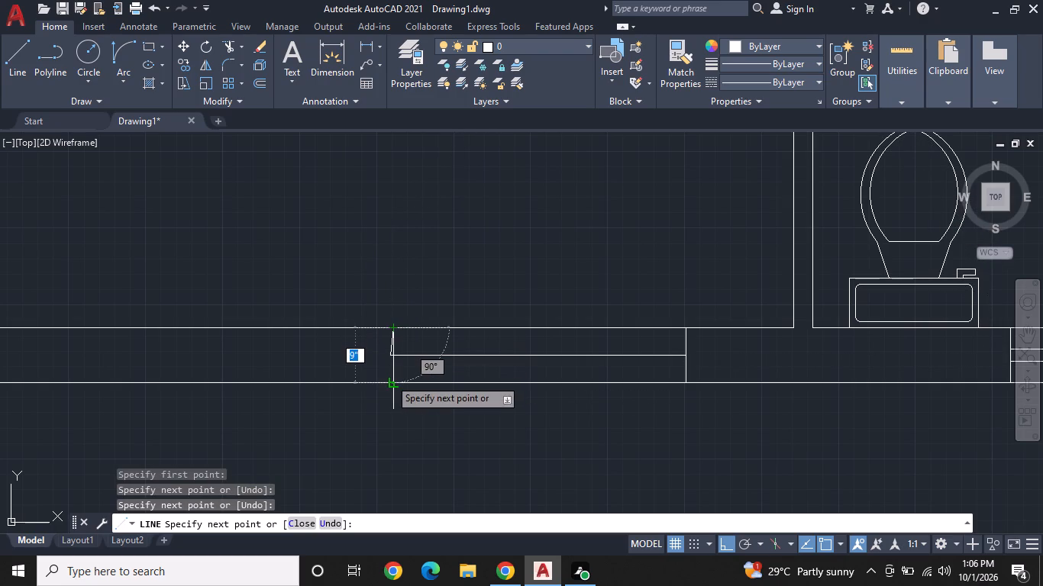
pyautogui.hotkey('ctrl', 'z')
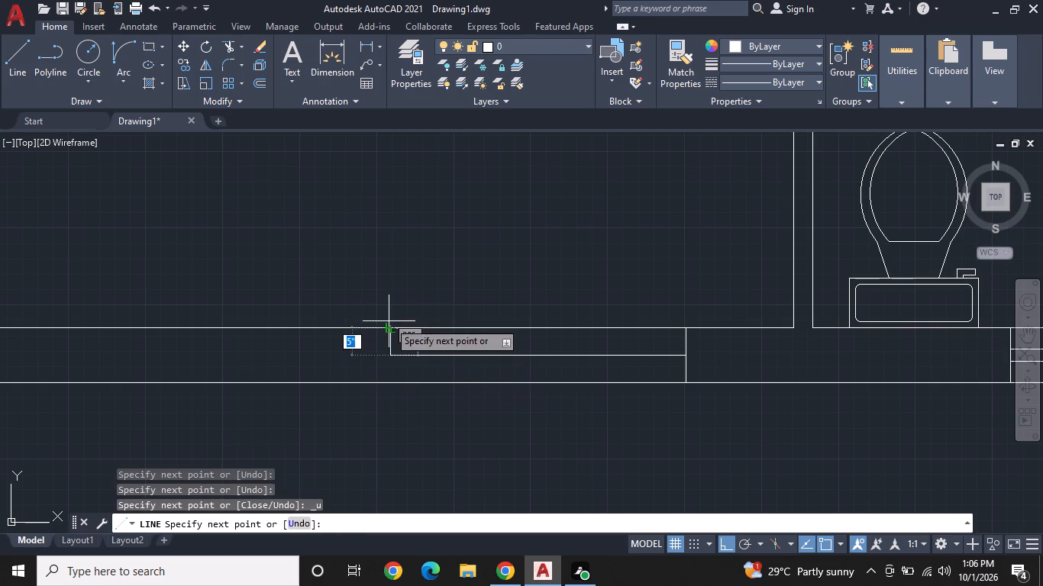
pyautogui.click(389, 320)
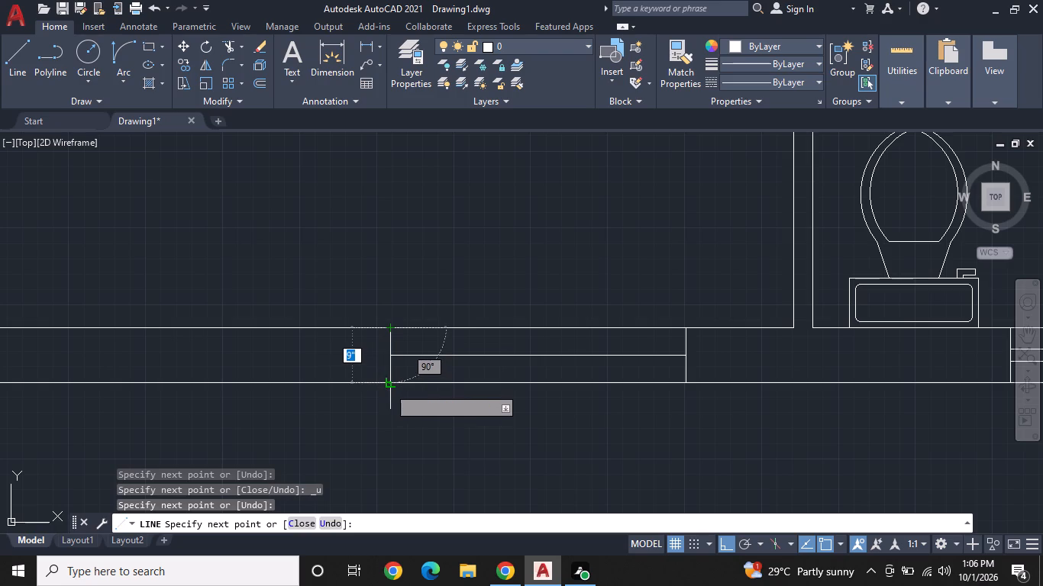
pyautogui.click(391, 382)
pyautogui.press('space')
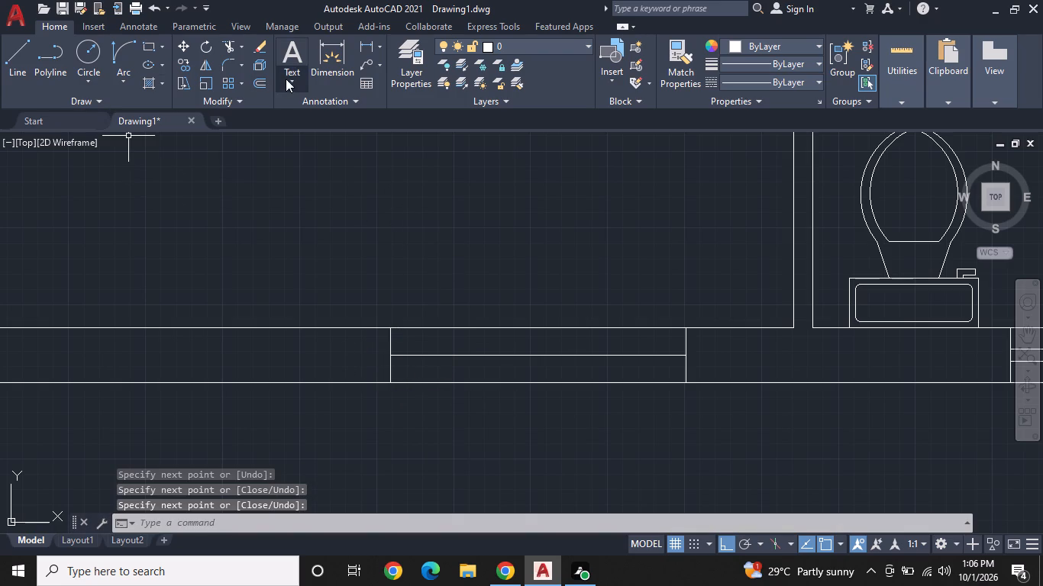
# Offset the bedroom south window's centre line by 1" to both its south and north sides.
pyautogui.click(263, 81)
pyautogui.press('space')
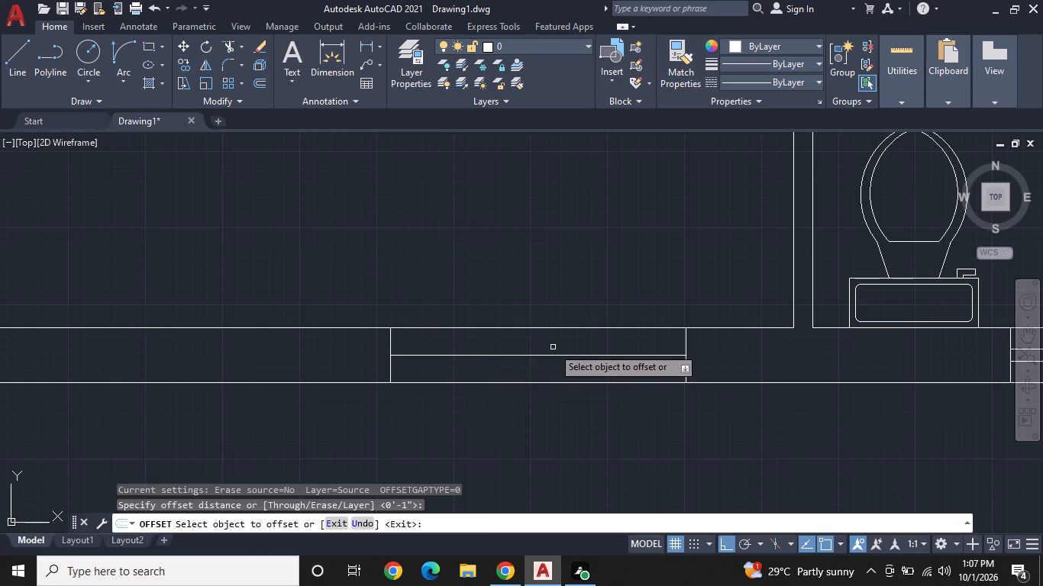
pyautogui.click(554, 353)
pyautogui.click(551, 373)
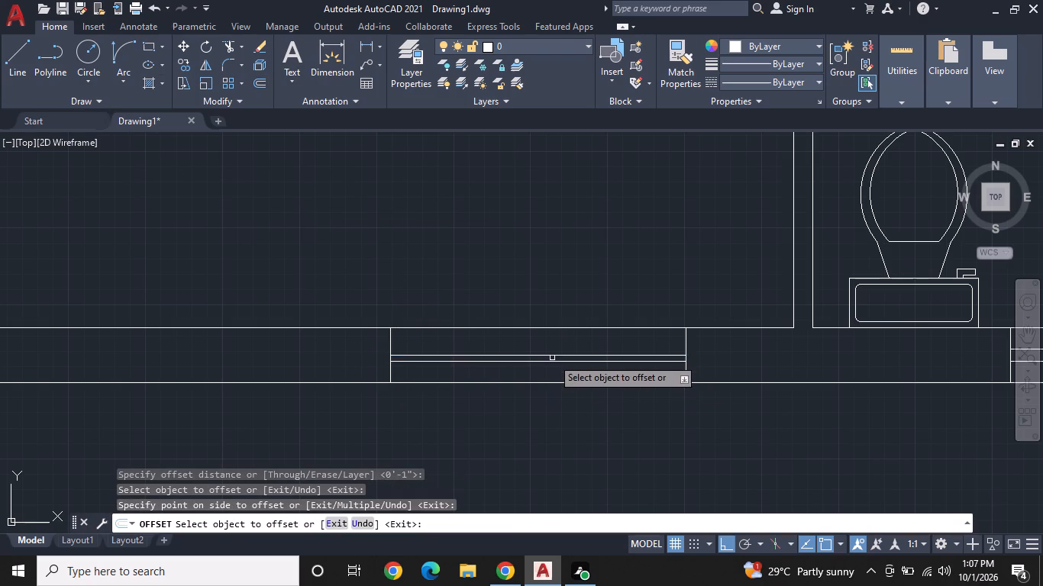
pyautogui.click(554, 354)
pyautogui.click(559, 333)
pyautogui.press('space')
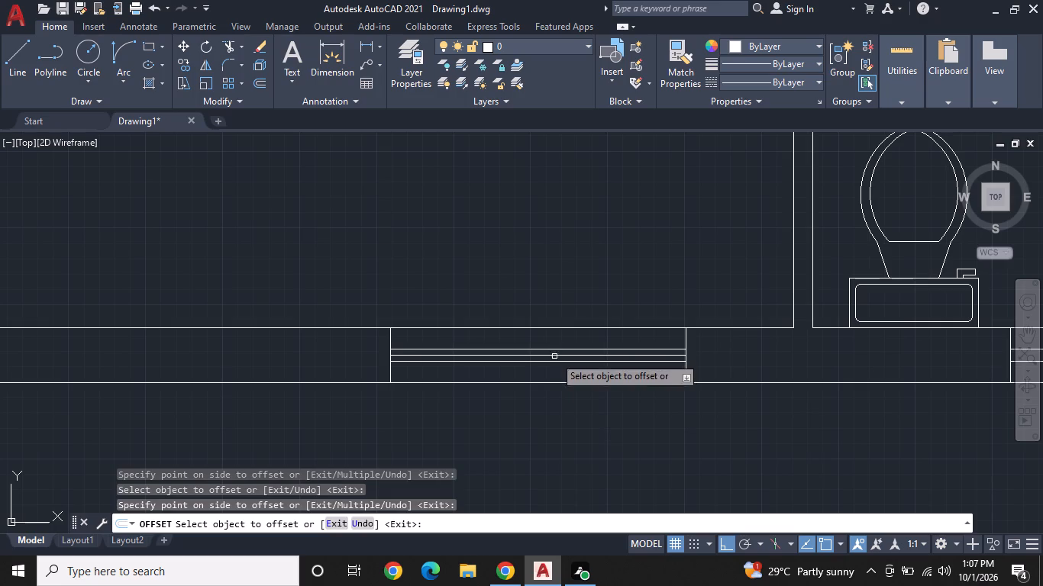
# Erase the bedroom south window's original centre line, keeping the two offset lines.
pyautogui.click(554, 355)
pyautogui.rightClick(554, 355)
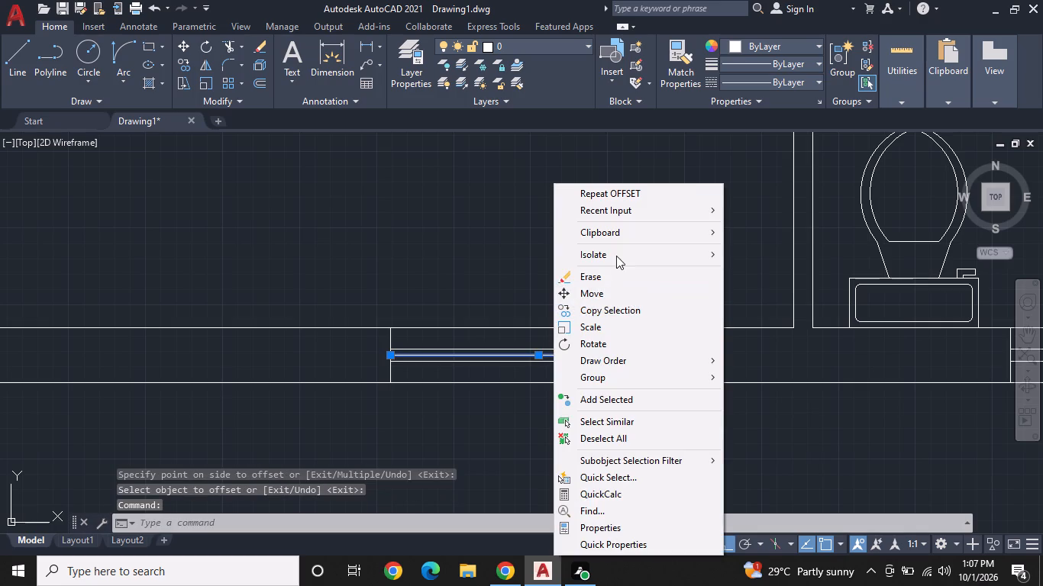
pyautogui.click(611, 276)
# Change the swing arcs of the southwest bedroom, northeast bedroom and southeast room doors to the dashed ACAD linetype.
pyautogui.scroll(-3, 615, 318)
pyautogui.moveTo(554, 297); pyautogui.dragTo(636, 426, button='middle')
pyautogui.moveTo(548, 389); pyautogui.dragTo(548, 390, button='middle')
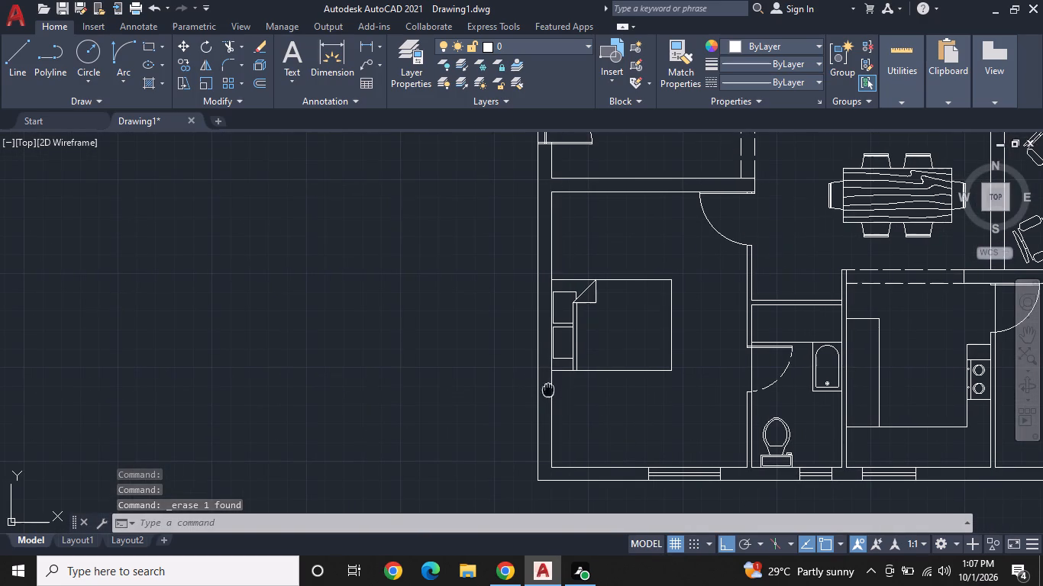
pyautogui.moveTo(548, 390); pyautogui.dragTo(576, 487, button='middle')
pyautogui.moveTo(556, 381); pyautogui.dragTo(564, 506, button='middle')
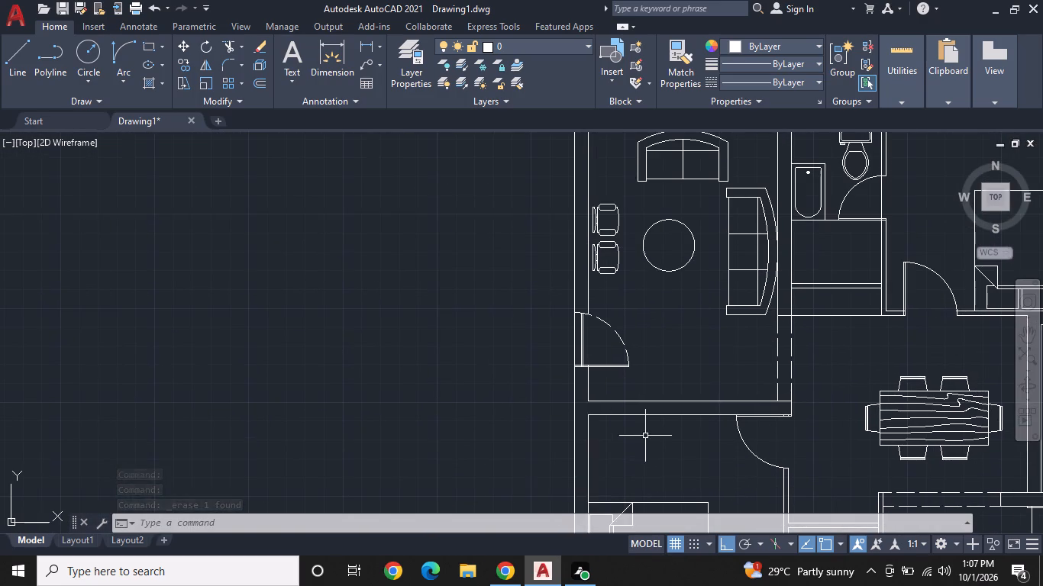
pyautogui.moveTo(614, 417); pyautogui.dragTo(431, 370, button='middle')
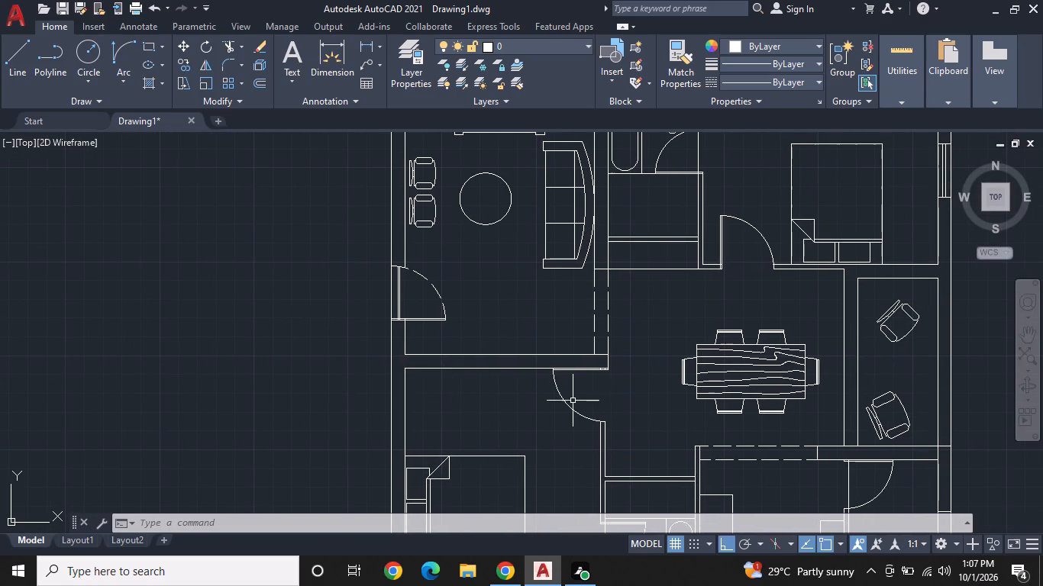
pyautogui.click(566, 406)
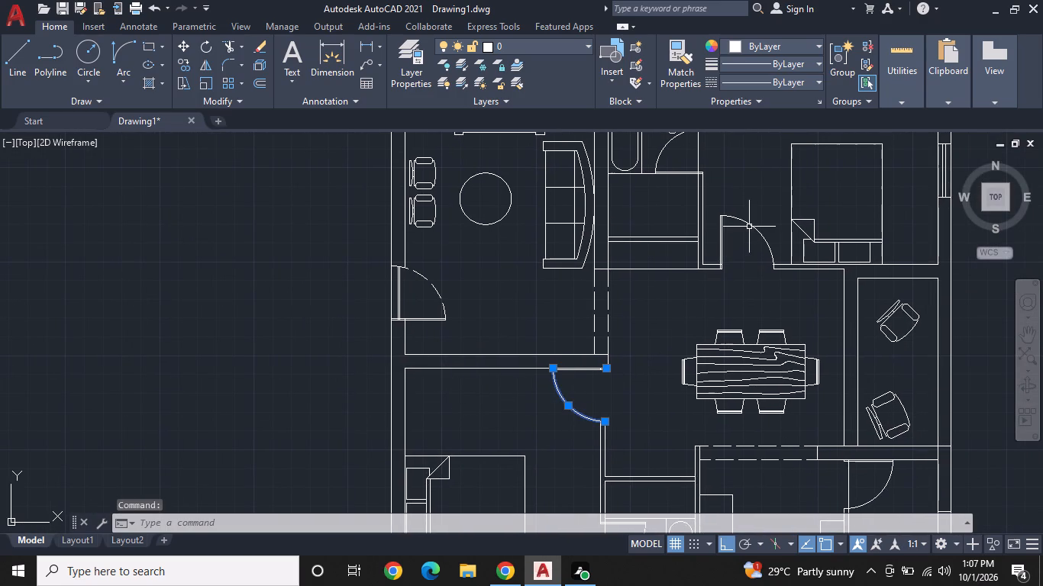
pyautogui.click(749, 225)
pyautogui.moveTo(859, 401); pyautogui.dragTo(730, 221, button='middle')
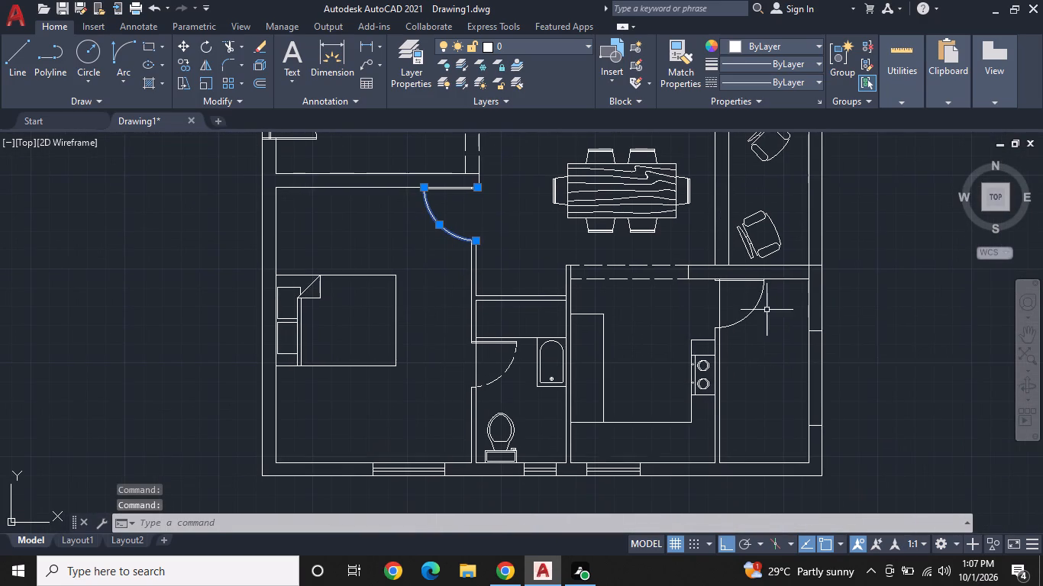
pyautogui.click(760, 301)
pyautogui.click(760, 82)
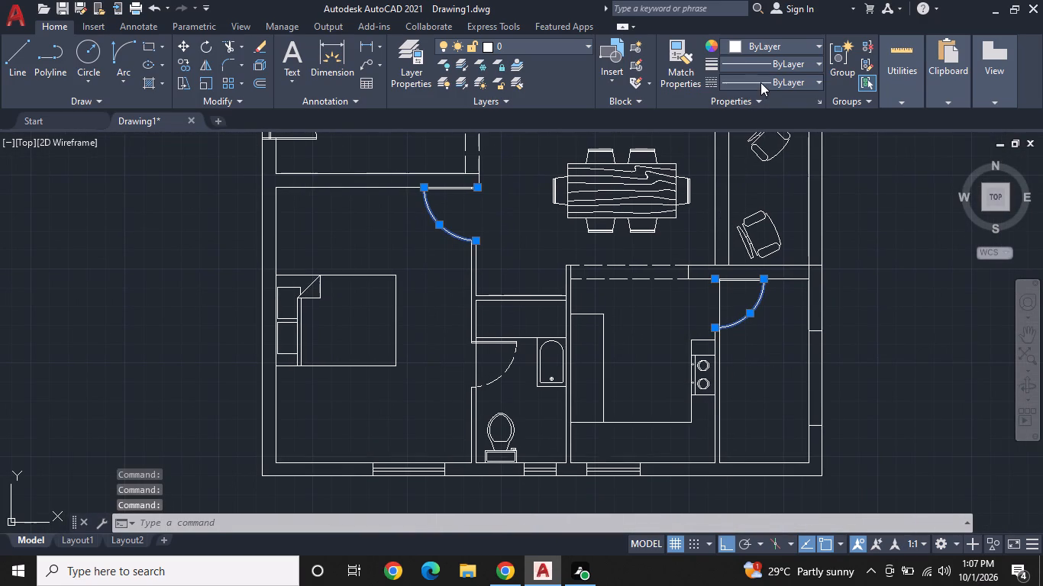
pyautogui.click(751, 143)
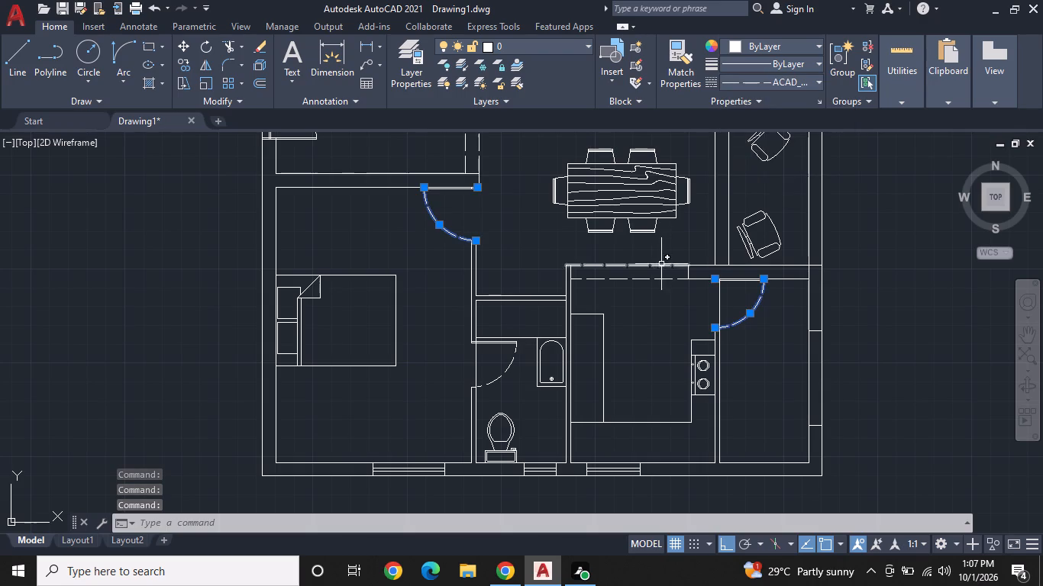
pyautogui.scroll(-1, 661, 264)
pyautogui.moveTo(643, 224); pyautogui.dragTo(625, 330, button='middle')
pyautogui.press('Escape')
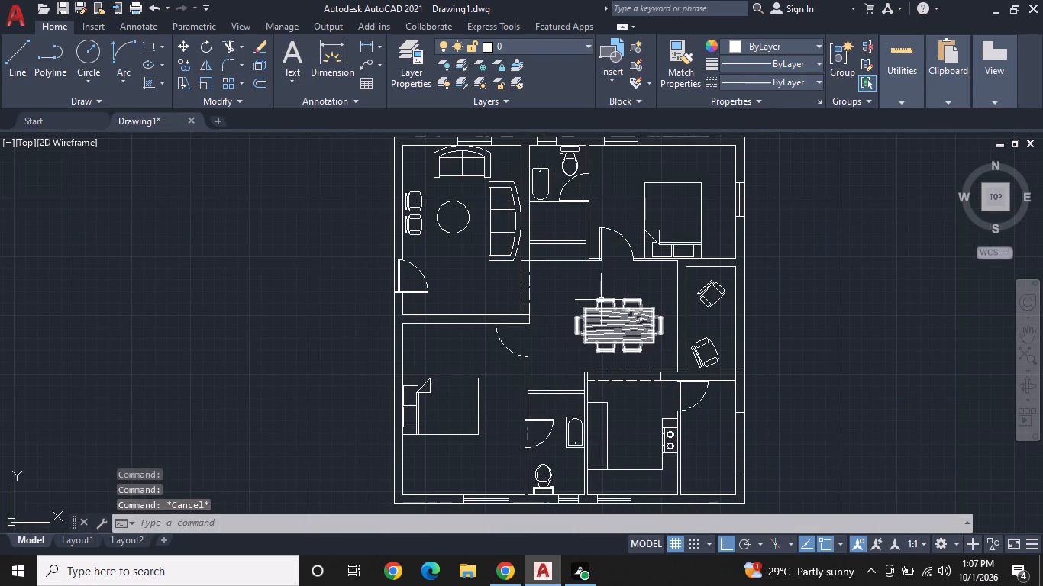
# Change the north bathroom door's swing arc to the dashed ACAD linetype.
pyautogui.moveTo(601, 298); pyautogui.dragTo(609, 275, button='middle')
pyautogui.moveTo(596, 212); pyautogui.dragTo(499, 385, button='middle')
pyautogui.scroll(1, 492, 366)
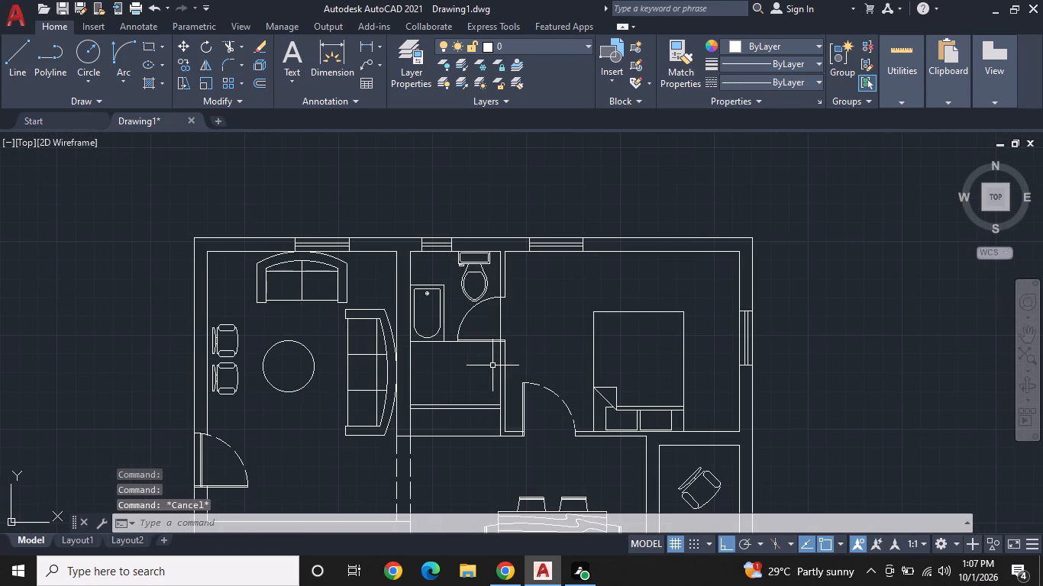
pyautogui.click(469, 313)
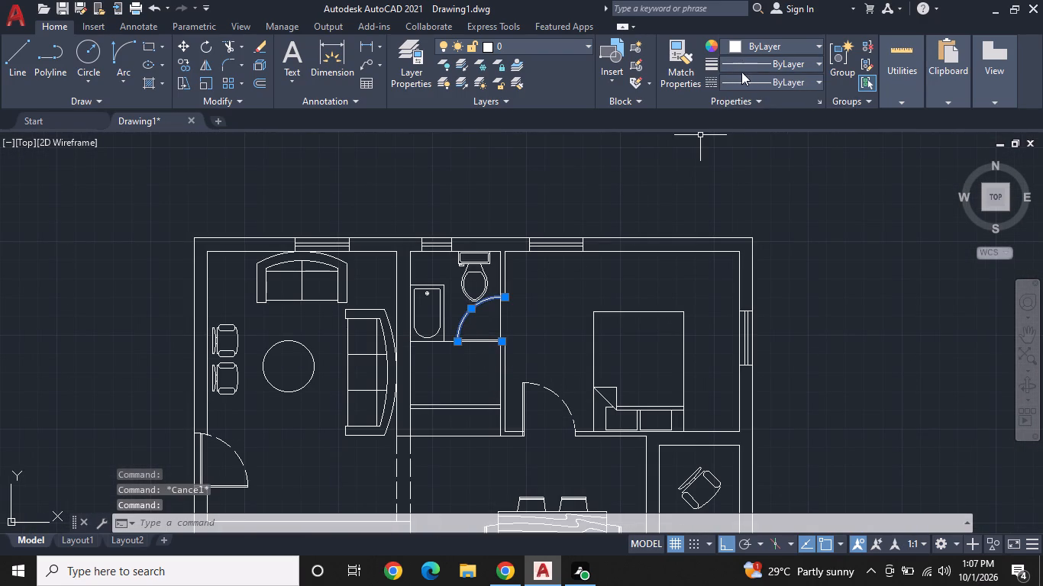
pyautogui.click(738, 78)
pyautogui.click(726, 137)
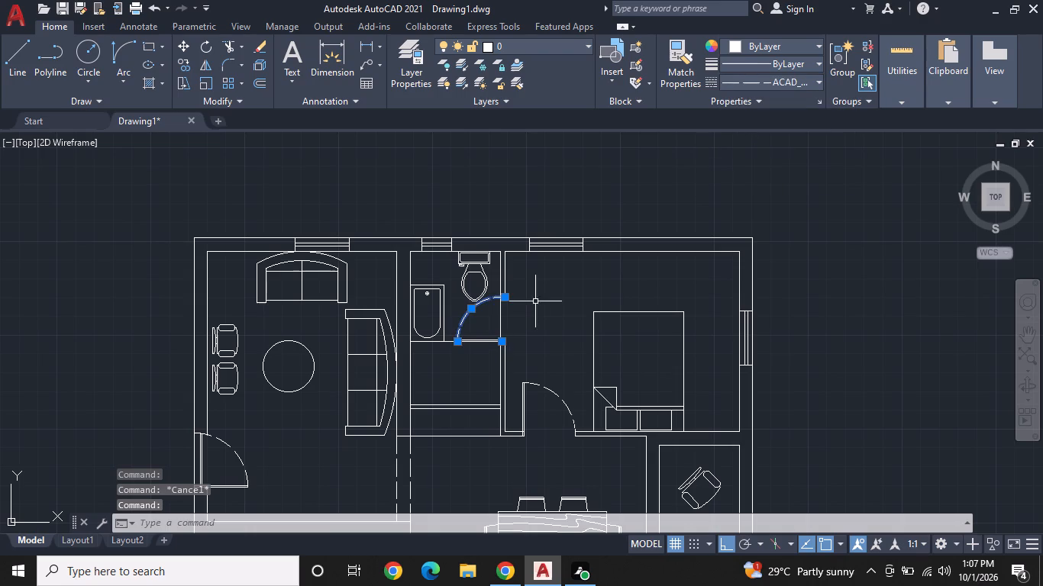
pyautogui.press('Escape')
# Draw a three-sided outline about 1'-3" deep in the dashed ACAD linetype outside the living room's north window, slightly wider than the opening.
pyautogui.scroll(-1, 449, 387)
pyautogui.moveTo(450, 387); pyautogui.dragTo(540, 316, button='middle')
pyautogui.moveTo(513, 282); pyautogui.dragTo(527, 328, button='middle')
pyautogui.scroll(2, 514, 288)
pyautogui.moveTo(486, 265); pyautogui.dragTo(496, 307, button='middle')
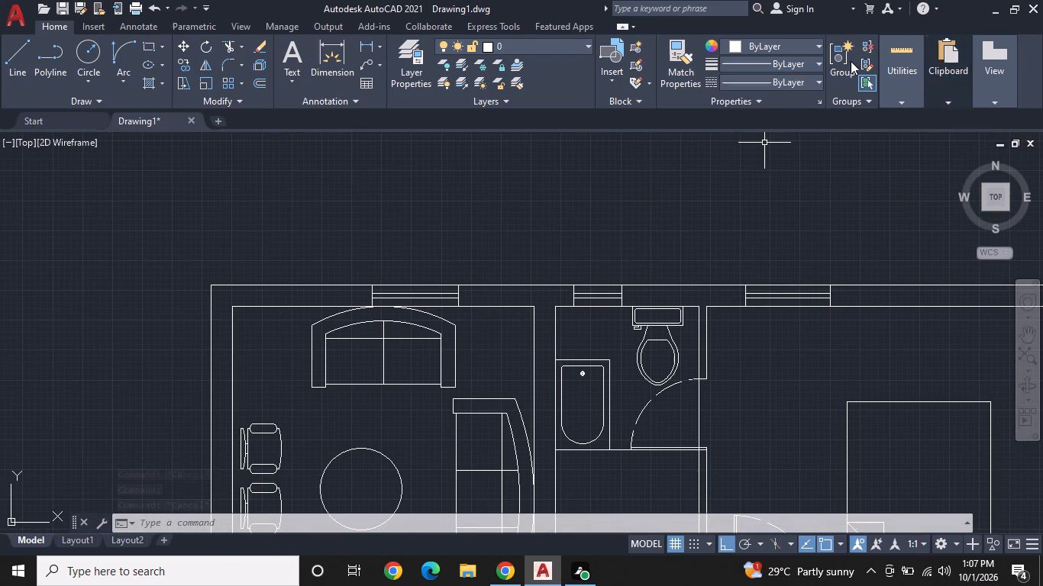
pyautogui.click(788, 82)
pyautogui.click(771, 140)
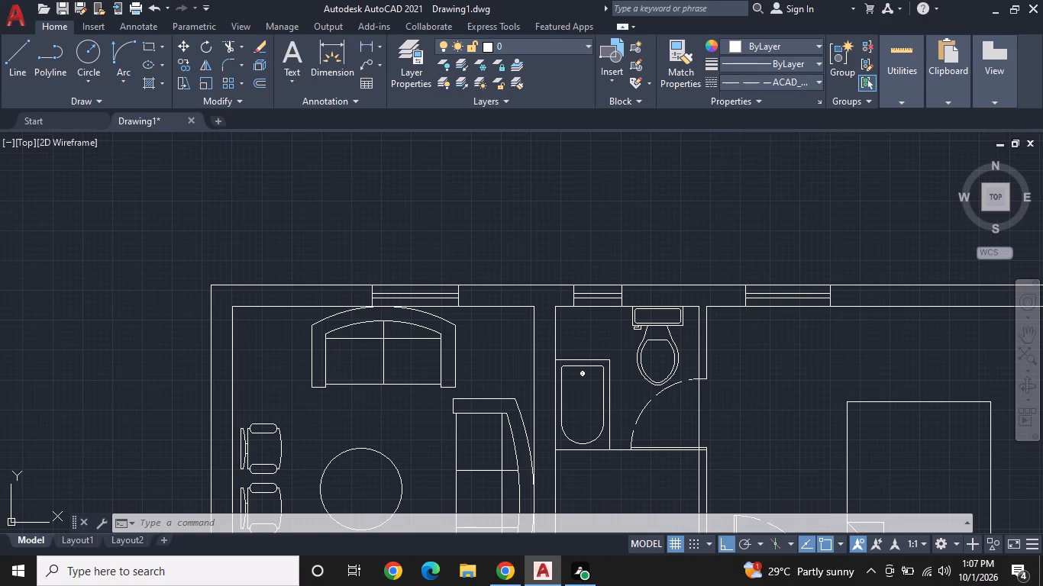
pyautogui.click(11, 60)
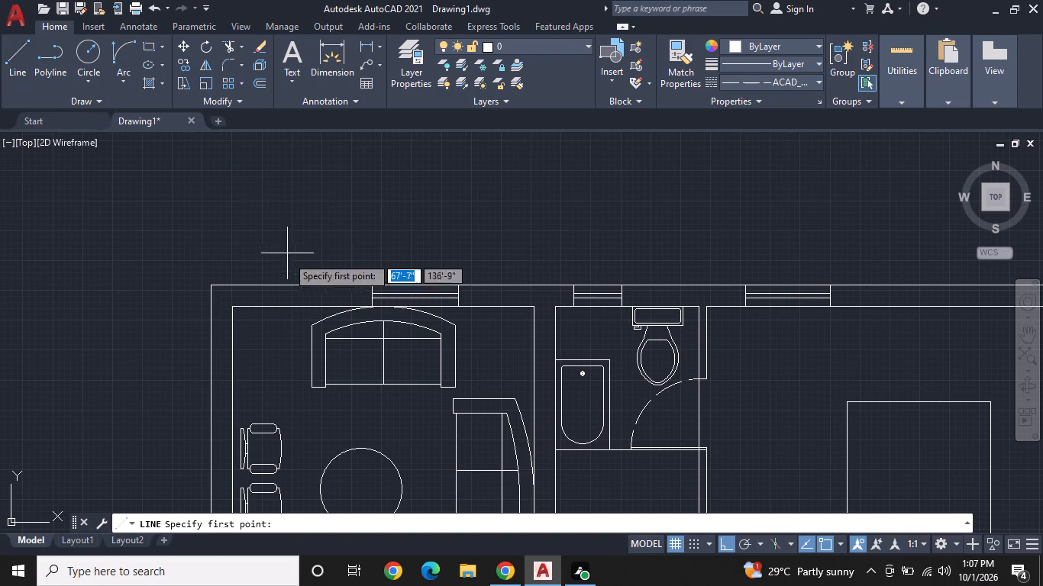
pyautogui.scroll(1, 312, 304)
pyautogui.click(392, 272)
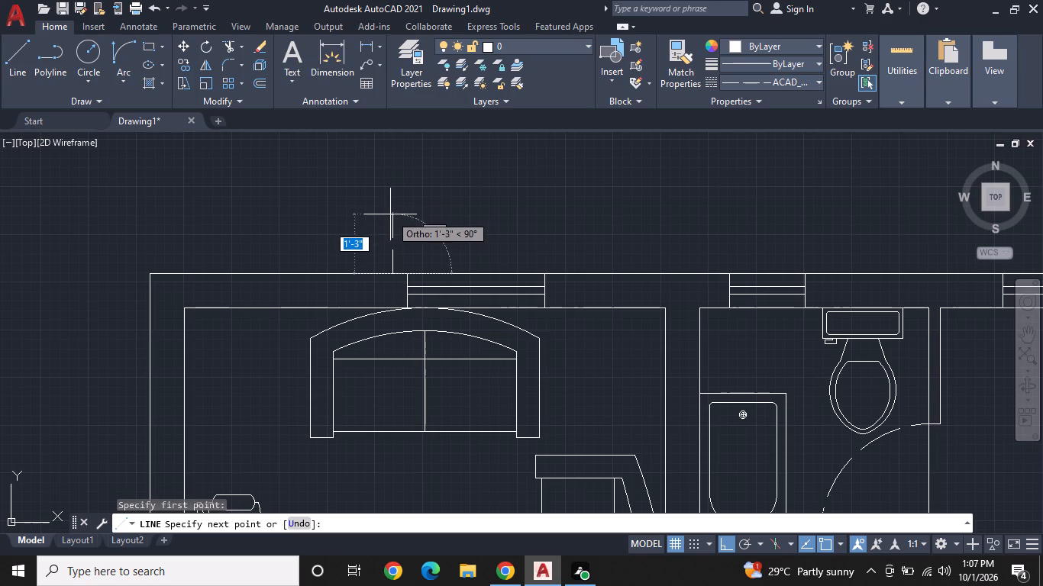
pyautogui.doubleClick(390, 214)
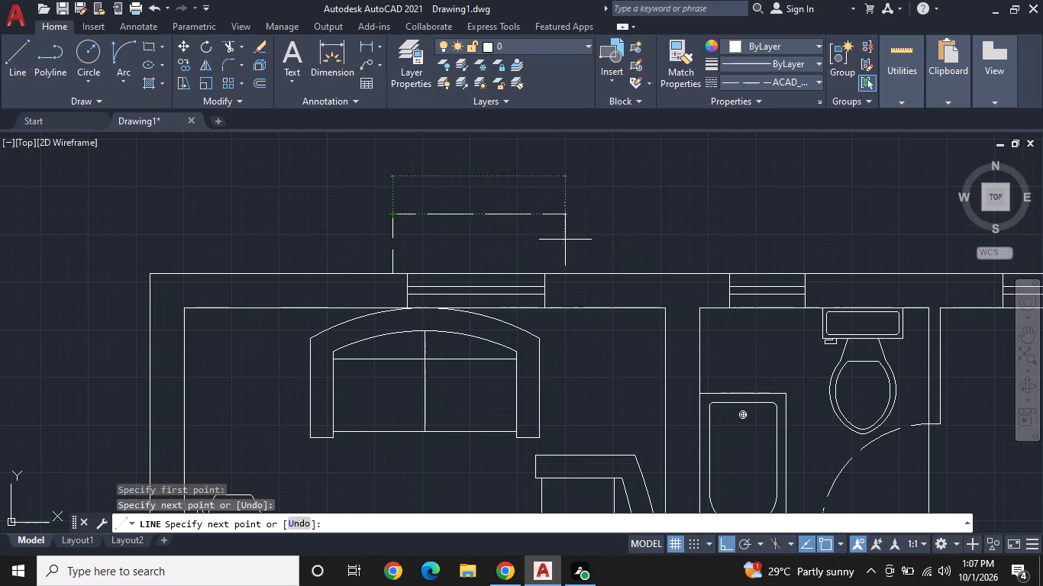
pyautogui.click(565, 240)
pyautogui.click(561, 272)
pyautogui.press('Escape')
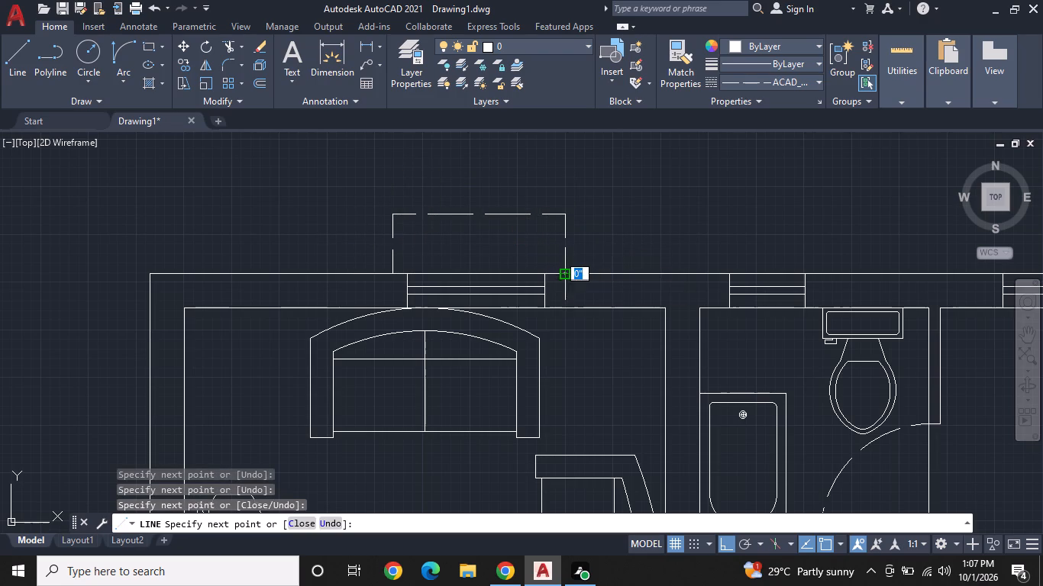
# Set the linetype scale of the three outline lines at the living room window to 0.25, using the dashed ACAD linetype.
pyautogui.moveTo(625, 250); pyautogui.dragTo(611, 240)
pyautogui.doubleClick(332, 197)
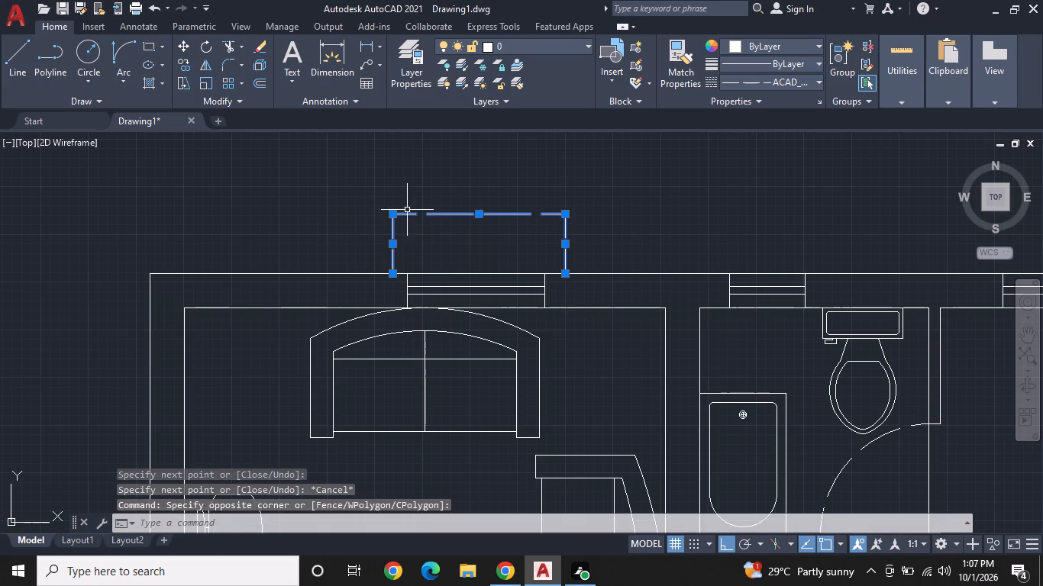
pyautogui.hotkey('ctrl', '1')
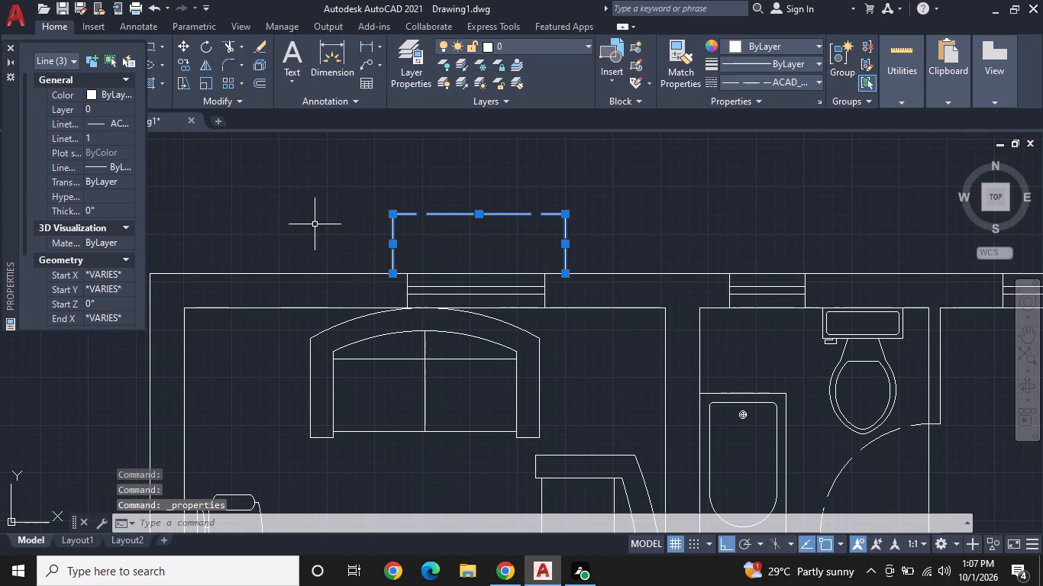
pyautogui.doubleClick(113, 126)
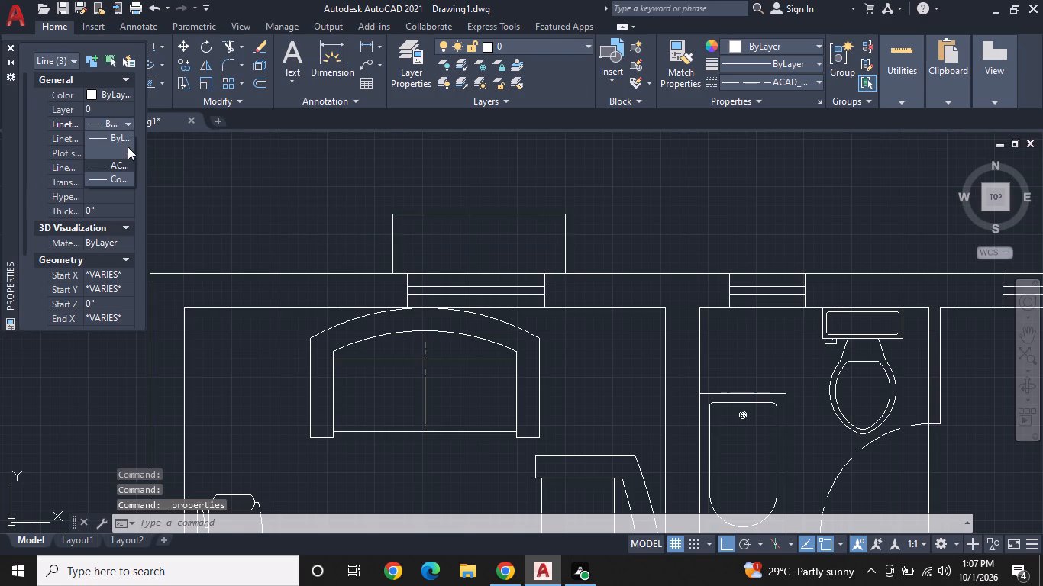
pyautogui.click(121, 163)
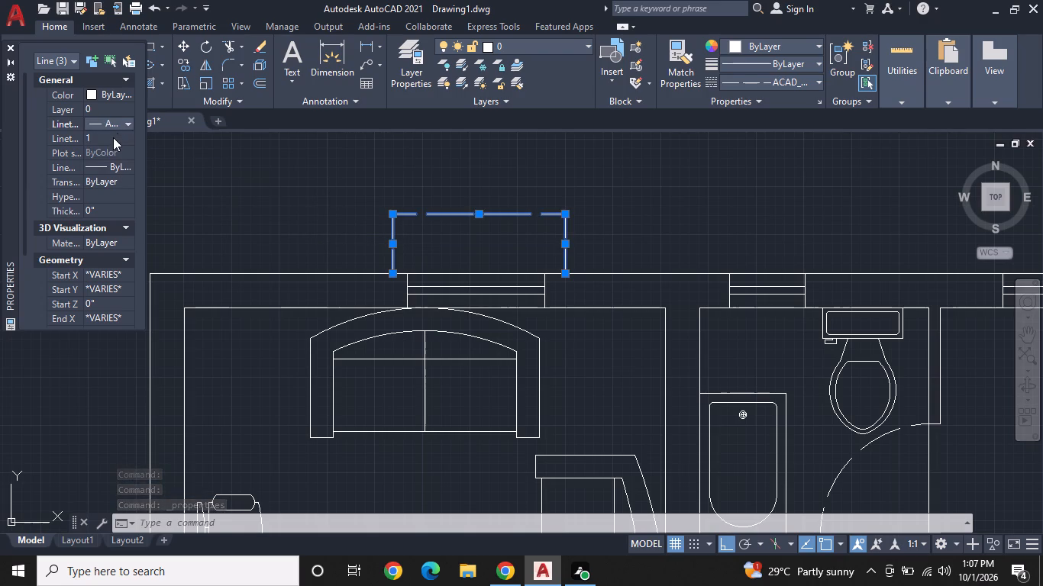
pyautogui.click(111, 138)
pyautogui.press('0')
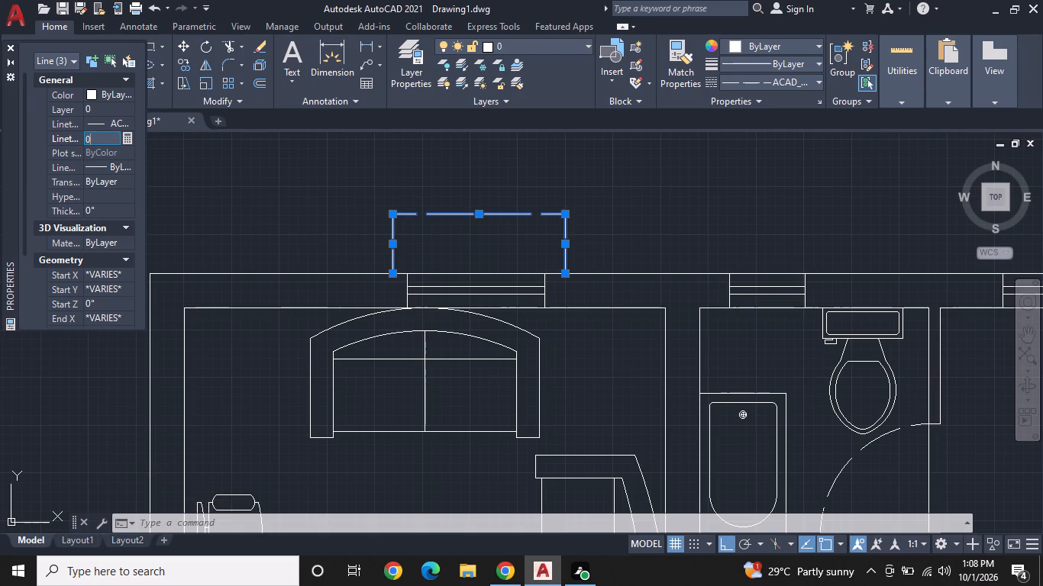
pyautogui.write('.25')
pyautogui.press('Return')
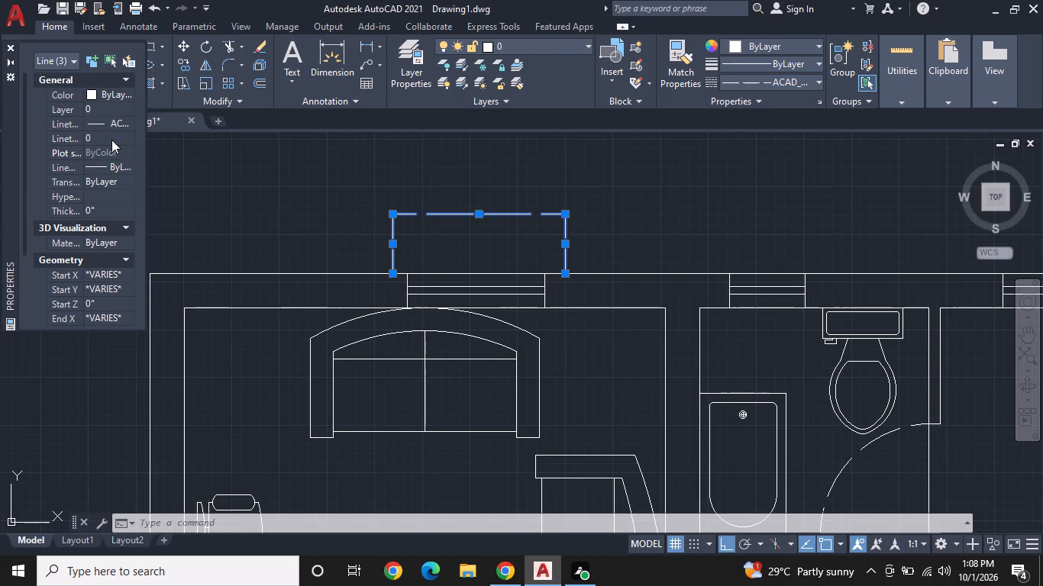
pyautogui.press('Escape')
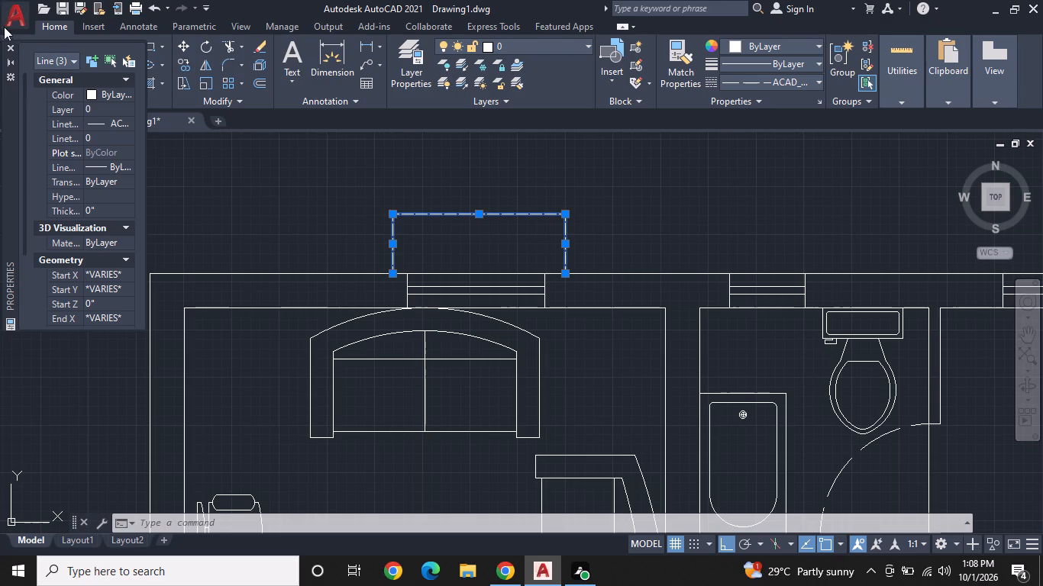
pyautogui.click(8, 47)
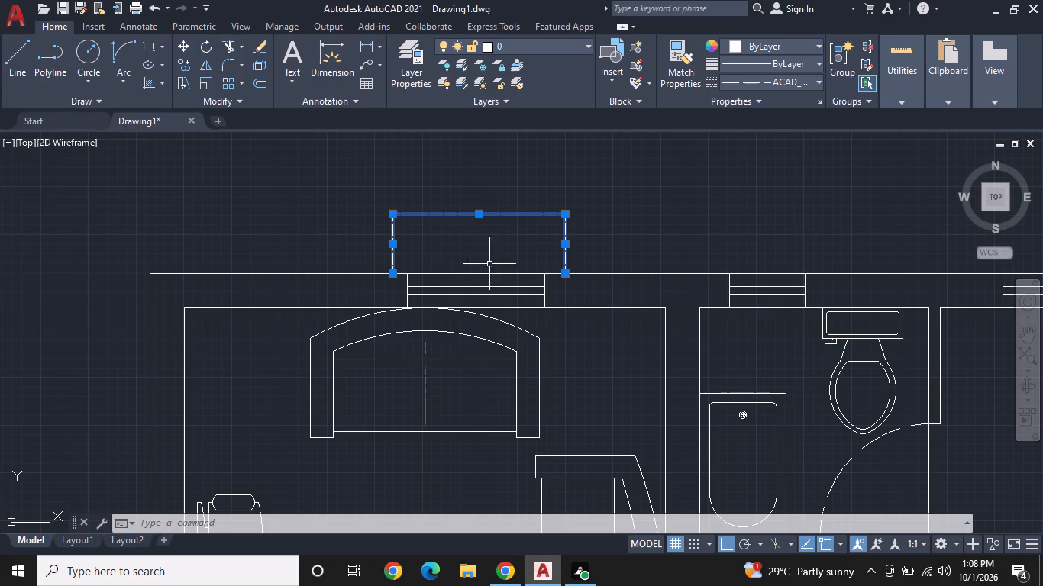
pyautogui.press('Escape')
# Copy the living room window's dashed outline to the north windows of the bathroom and northeast bedroom, and beside that bedroom's east window.
pyautogui.moveTo(521, 256); pyautogui.dragTo(251, 242, button='middle')
pyautogui.click(322, 235)
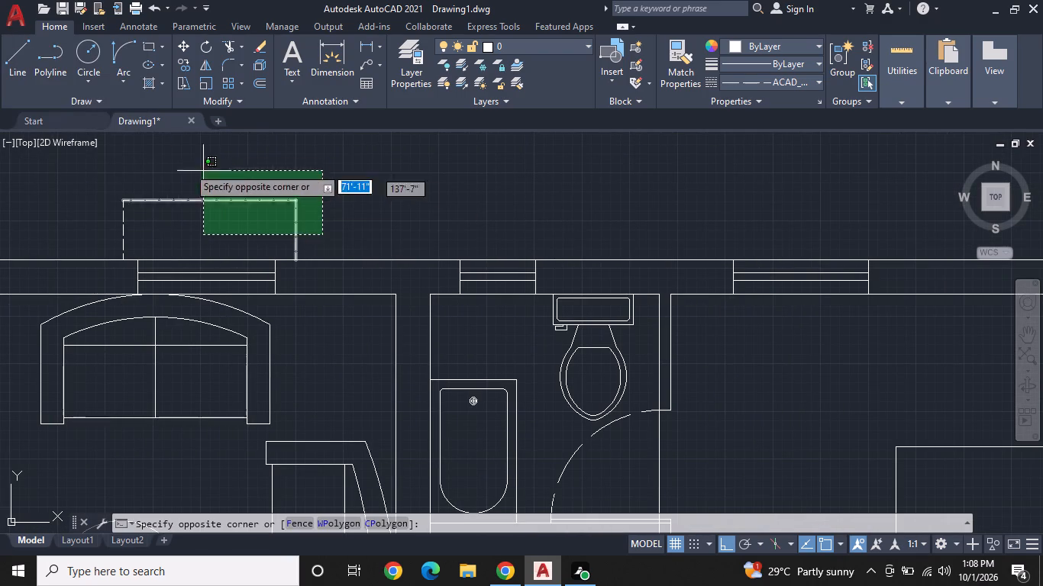
pyautogui.click(70, 169)
pyautogui.rightClick(70, 169)
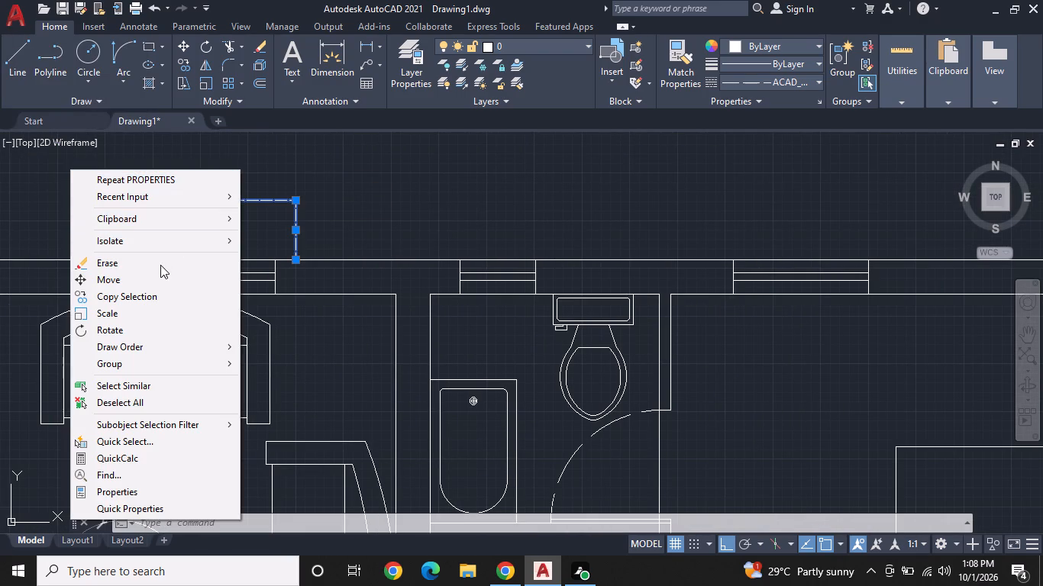
pyautogui.click(147, 293)
pyautogui.click(122, 256)
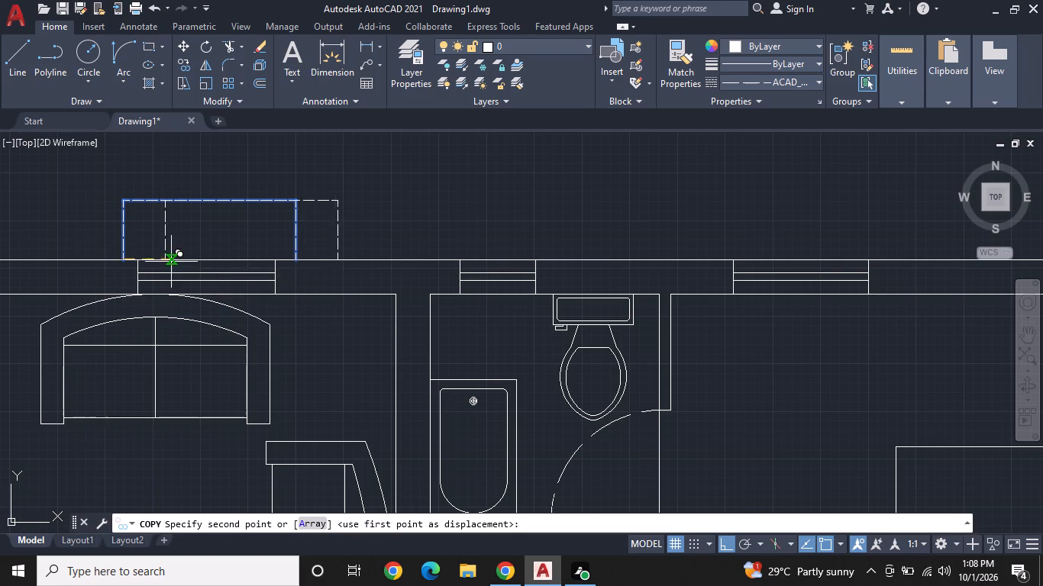
pyautogui.click(441, 260)
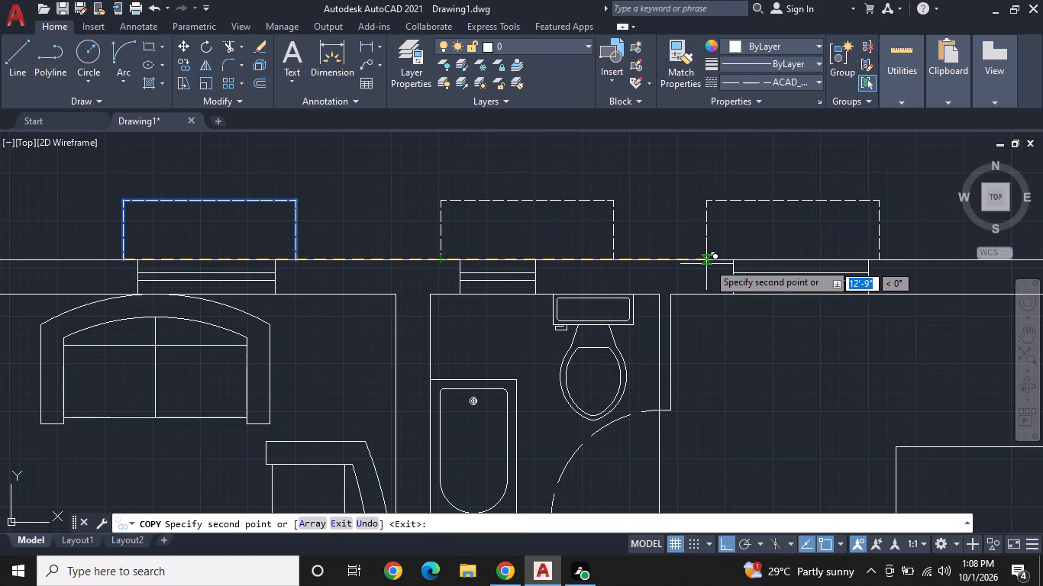
pyautogui.click(709, 259)
pyautogui.moveTo(699, 327); pyautogui.dragTo(415, 261, button='middle')
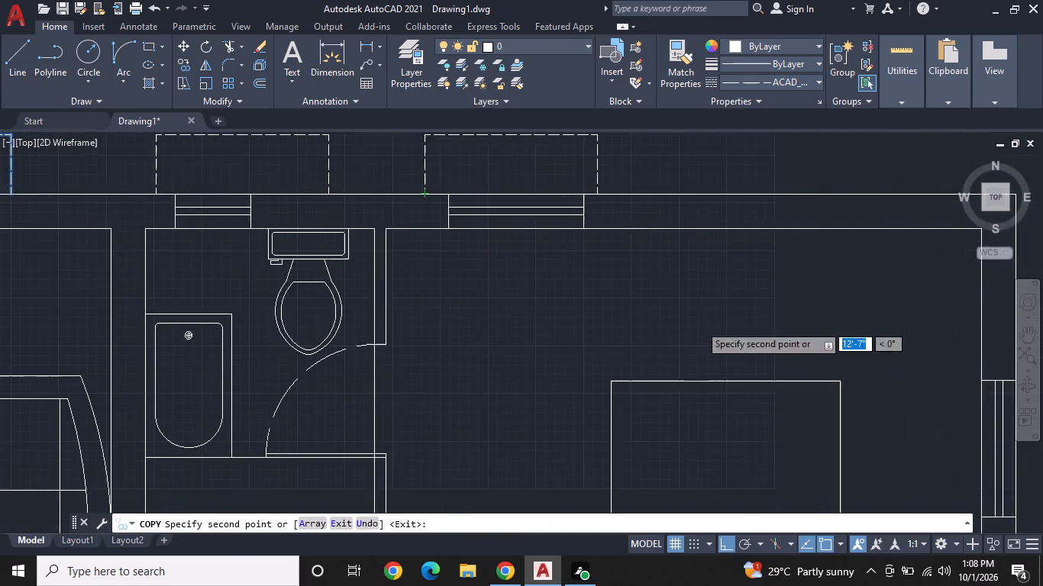
pyautogui.scroll(-2, 364, 278)
pyautogui.press('F8')
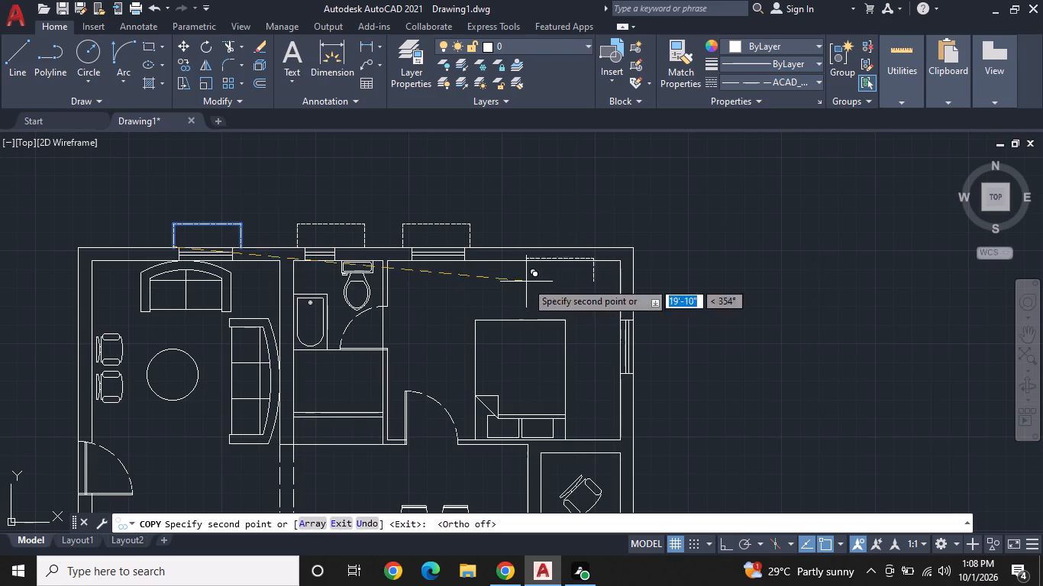
pyautogui.click(654, 348)
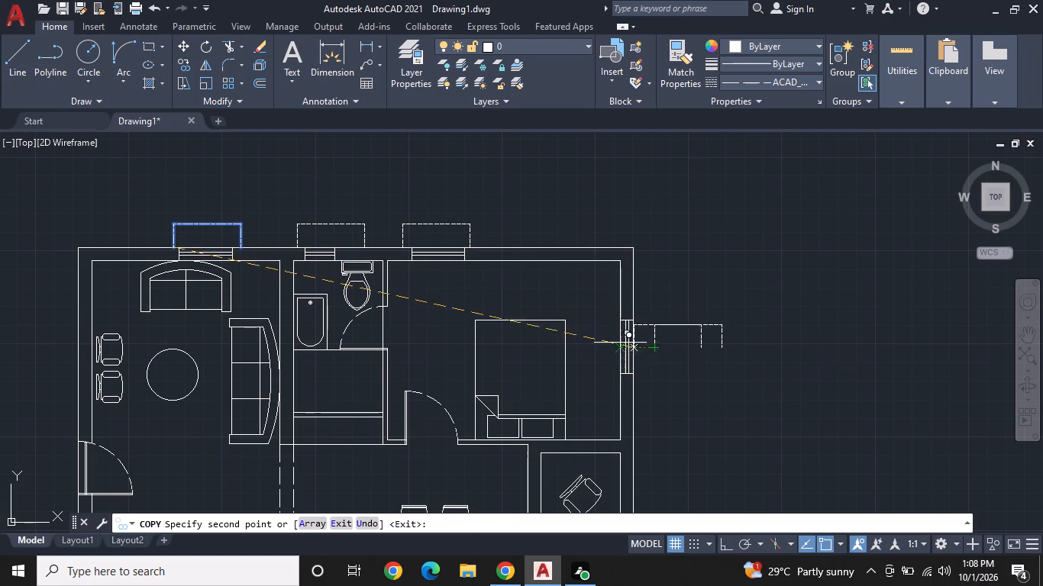
pyautogui.press('space')
# Scale down the dashed outline at the bathroom's north window about its lower-left corner to suit the narrower opening.
pyautogui.scroll(2, 476, 244)
pyautogui.moveTo(409, 230); pyautogui.dragTo(572, 289, button='middle')
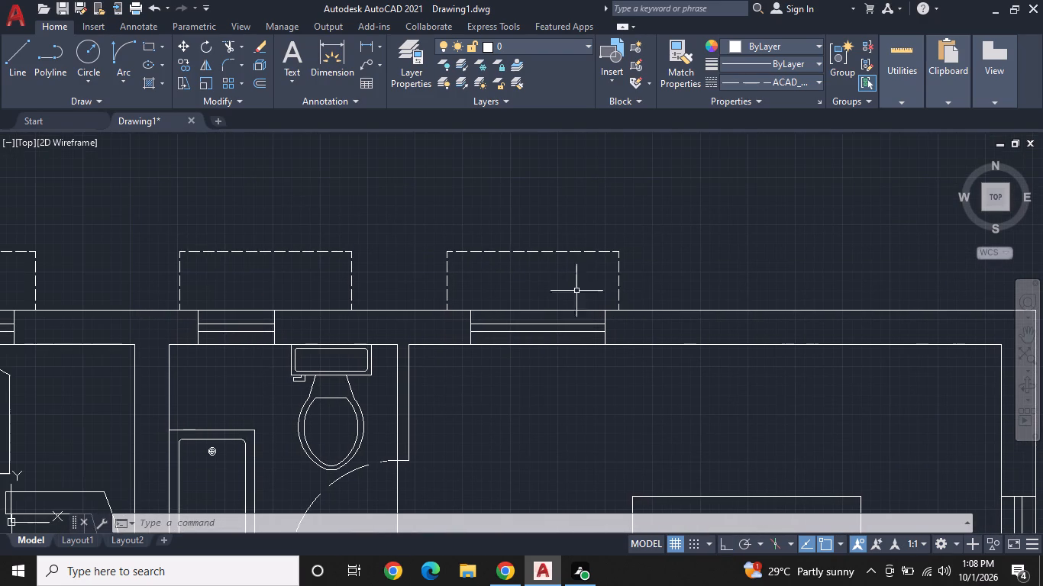
pyautogui.click(387, 260)
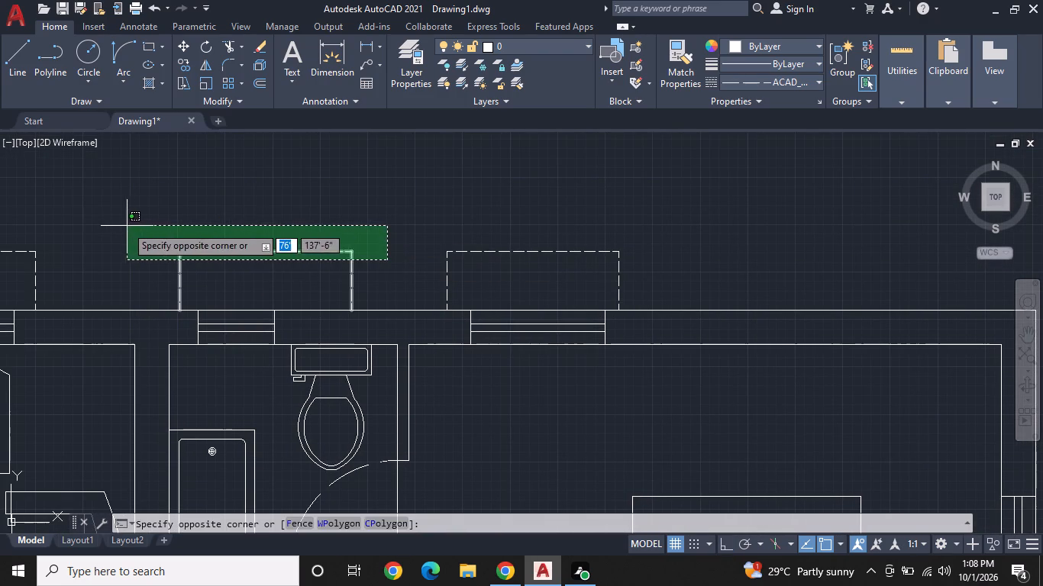
pyautogui.click(126, 226)
pyautogui.rightClick(170, 237)
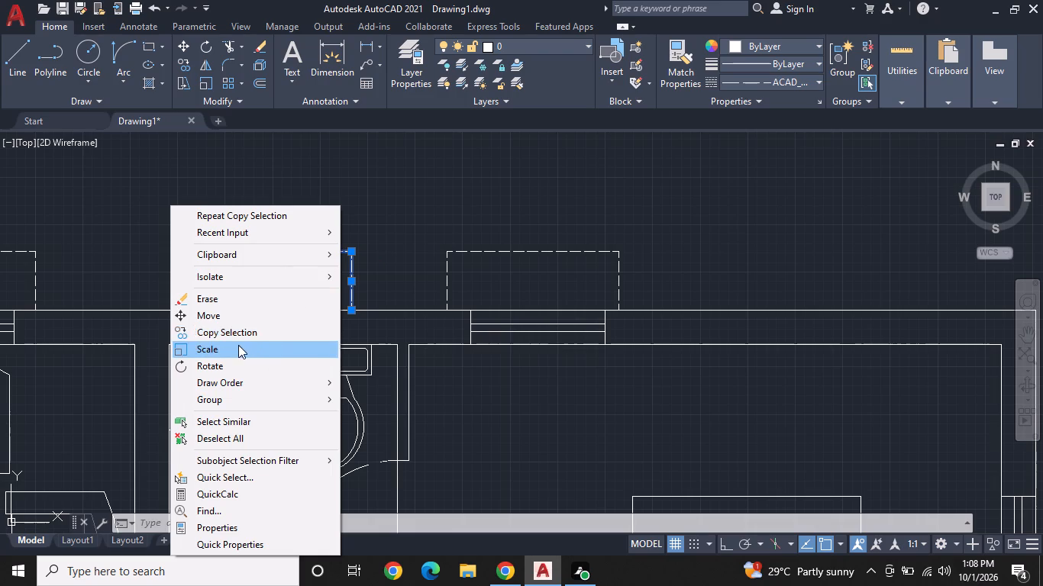
pyautogui.click(238, 345)
pyautogui.click(175, 307)
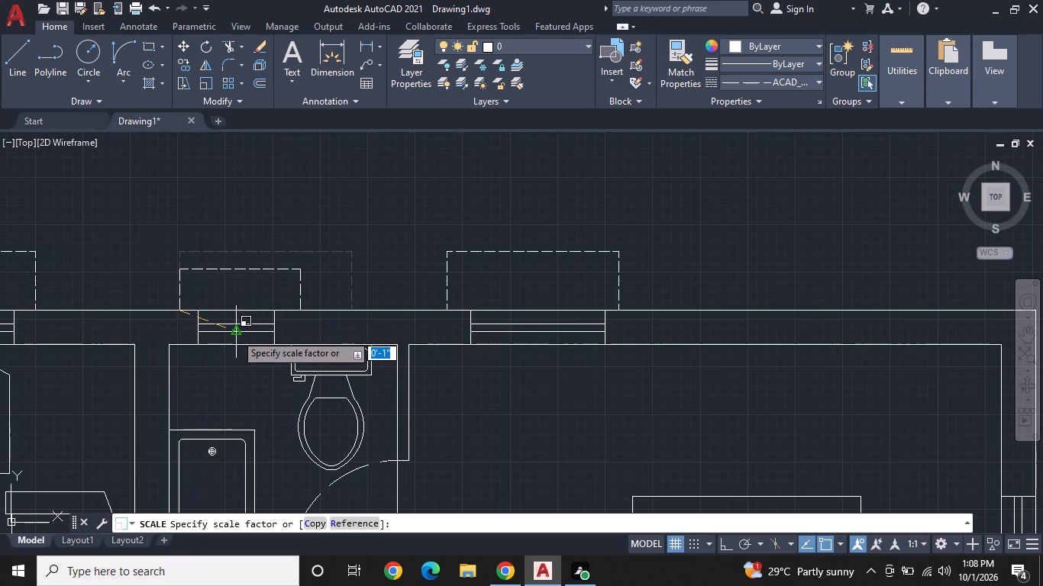
pyautogui.click(230, 333)
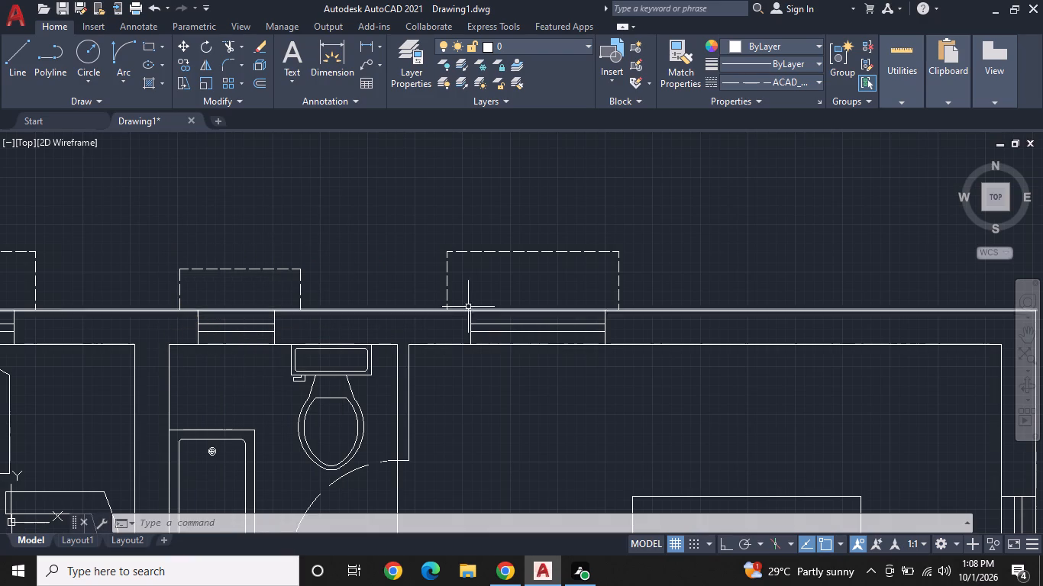
# Rotate the dashed outline beside the northeast bedroom's east window 90° clockwise so its open side faces the wall.
pyautogui.moveTo(674, 314); pyautogui.dragTo(260, 179, button='middle')
pyautogui.moveTo(724, 370); pyautogui.dragTo(590, 257, button='middle')
pyautogui.moveTo(716, 309); pyautogui.dragTo(686, 295)
pyautogui.click(530, 243)
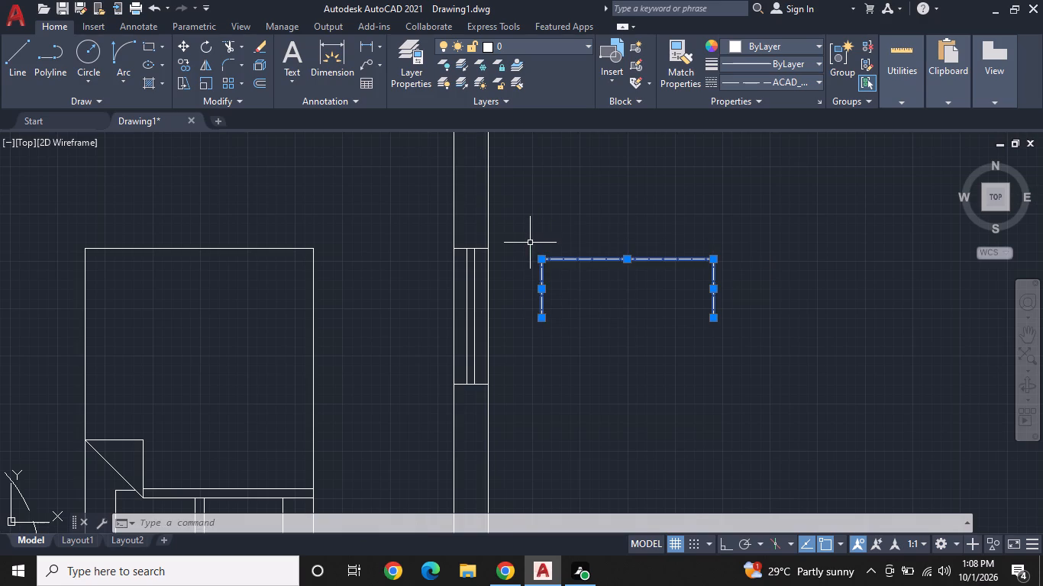
pyautogui.rightClick(530, 243)
pyautogui.click(605, 374)
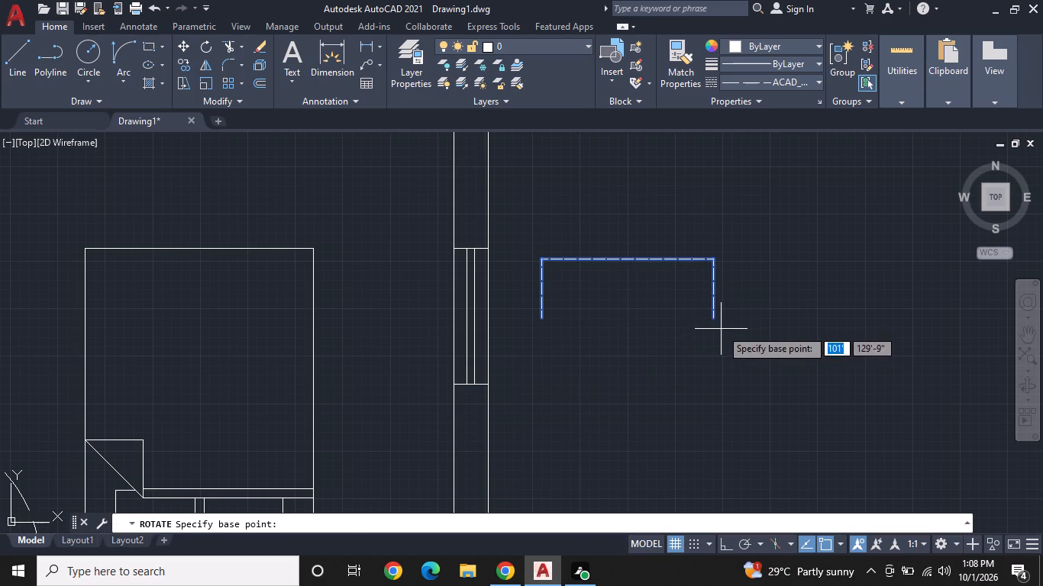
pyautogui.click(708, 314)
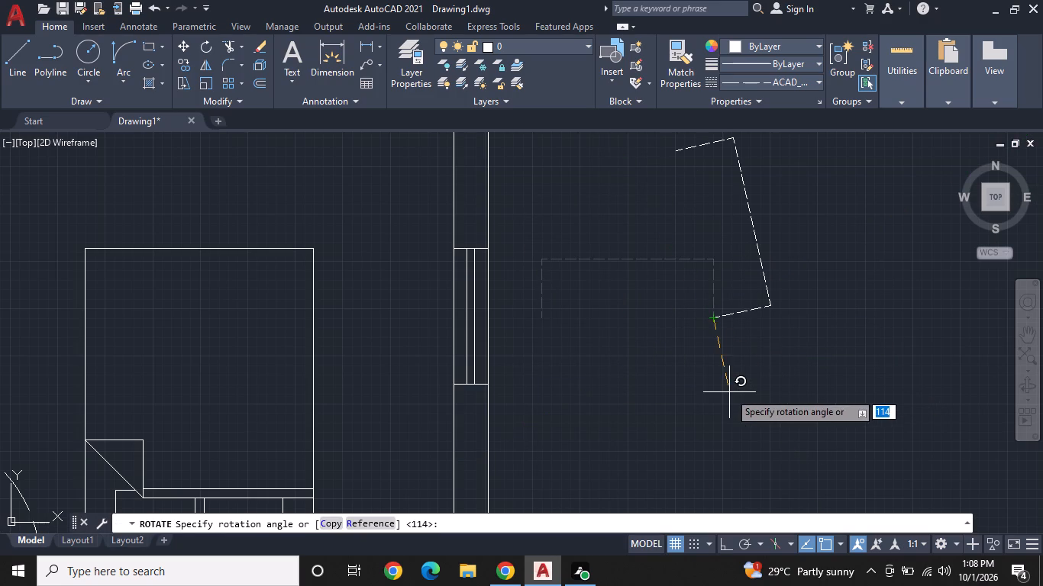
pyautogui.click(716, 400)
# Move the rotated dashed outline against the east wall's outer face so it frames the northeast bedroom's east window.
pyautogui.click(764, 373)
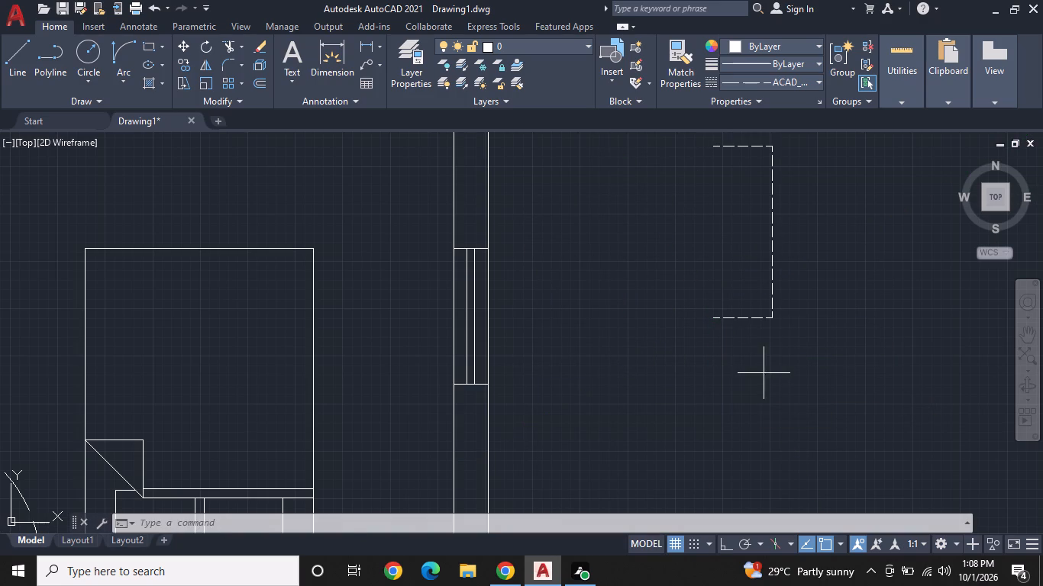
pyautogui.click(686, 200)
pyautogui.moveTo(827, 281); pyautogui.dragTo(817, 319, button='middle')
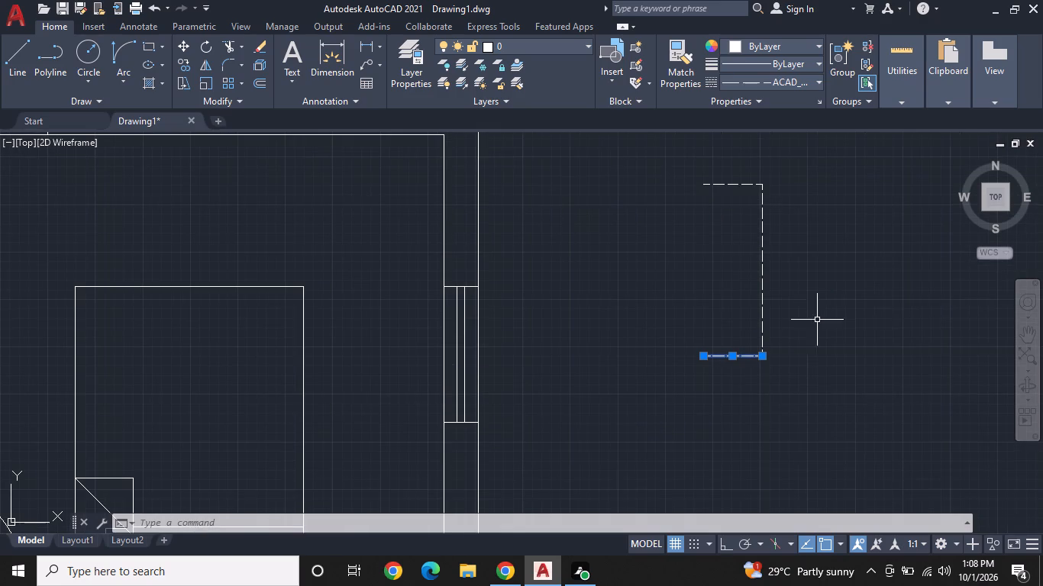
pyautogui.click(813, 332)
pyautogui.click(668, 170)
pyautogui.moveTo(669, 182); pyautogui.dragTo(667, 201, button='right')
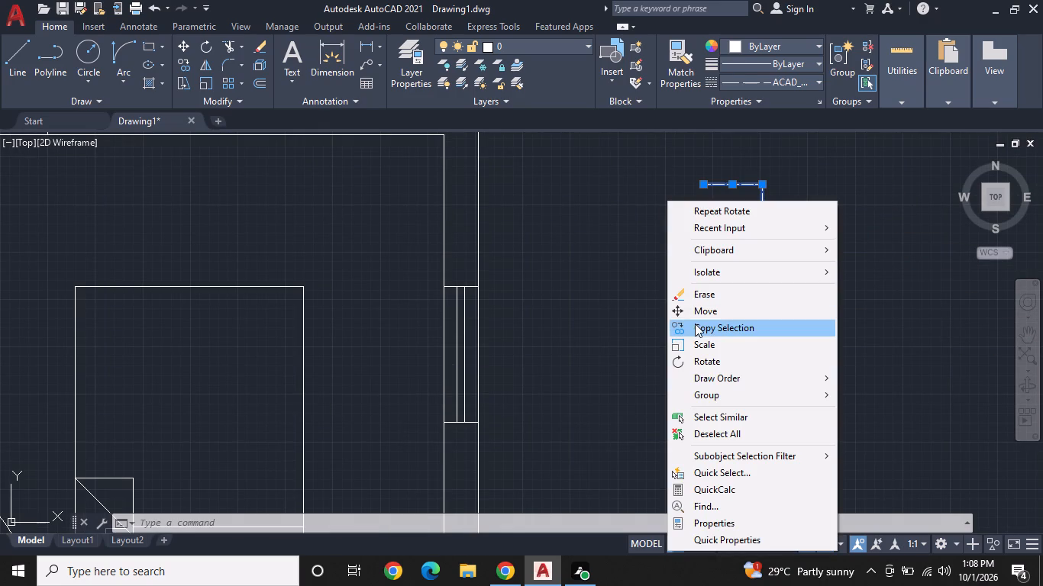
pyautogui.click(711, 312)
pyautogui.click(705, 360)
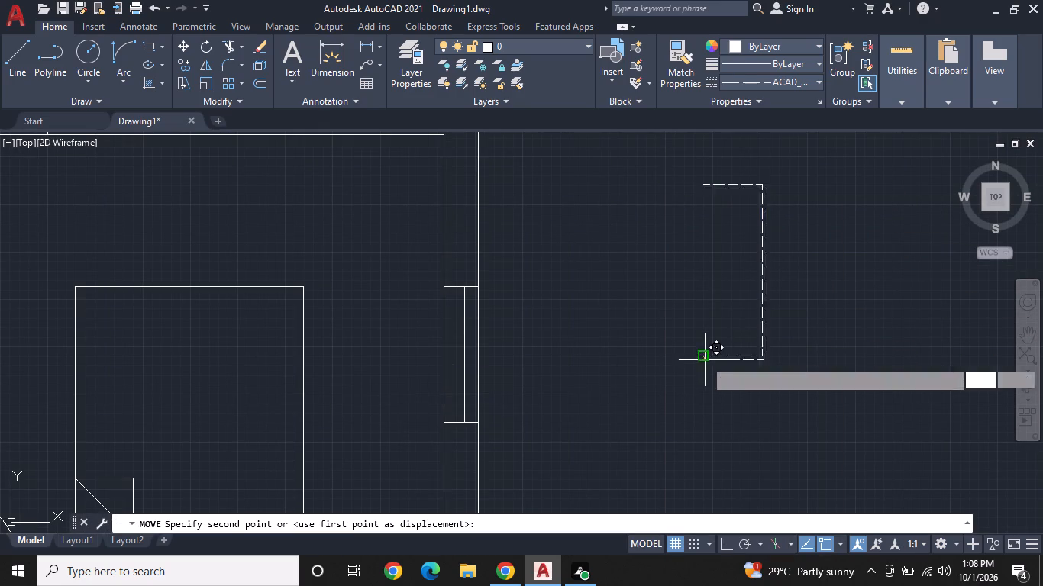
pyautogui.click(483, 442)
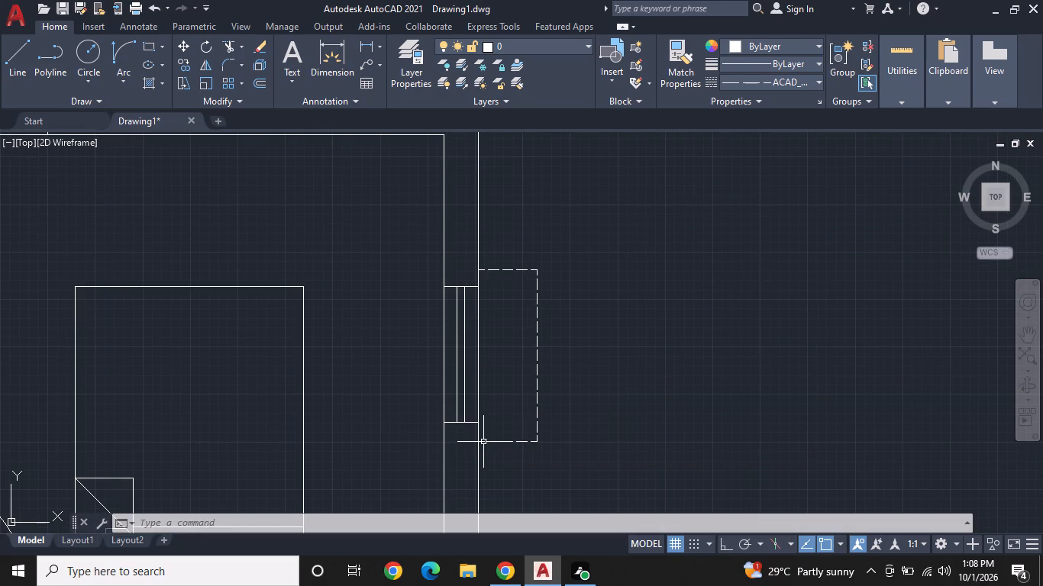
pyautogui.moveTo(560, 398); pyautogui.dragTo(575, 223, button='middle')
pyautogui.scroll(-1, 576, 207)
pyautogui.scroll(-2, 576, 289)
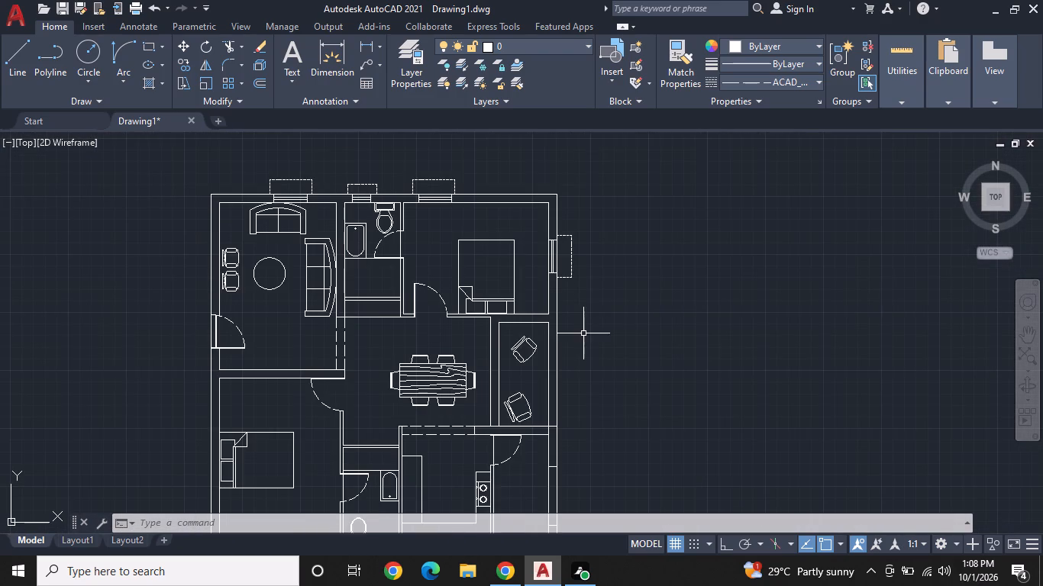
# Draw a three-sided dashed outline about 1'-5" deep outside the southwest bedroom's south window, slightly wider than the opening.
pyautogui.moveTo(589, 316); pyautogui.dragTo(615, 264, button='middle')
pyautogui.moveTo(599, 278); pyautogui.dragTo(672, 279, button='middle')
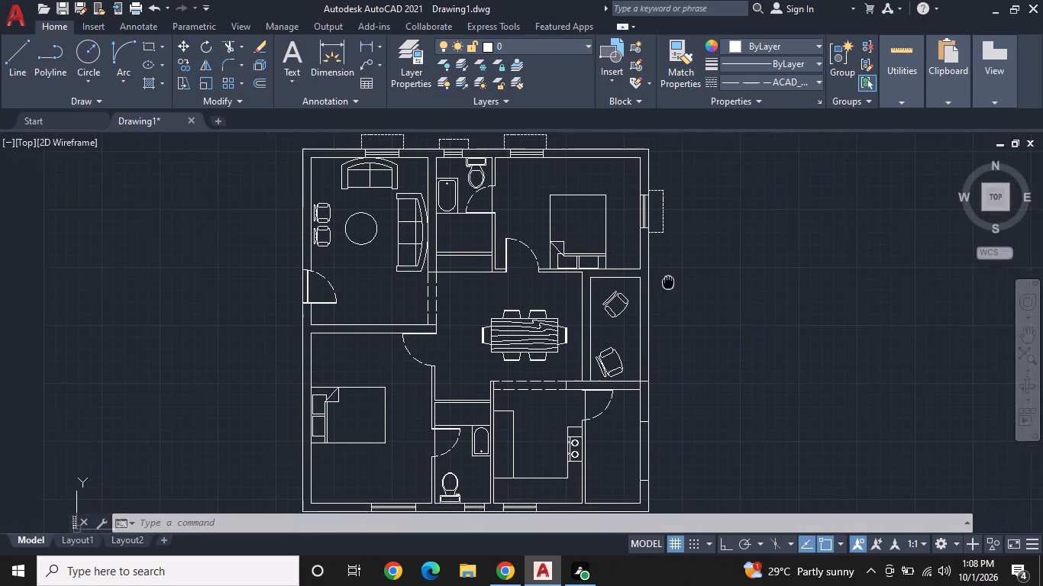
pyautogui.moveTo(672, 279); pyautogui.dragTo(676, 204, button='middle')
pyautogui.scroll(1, 376, 430)
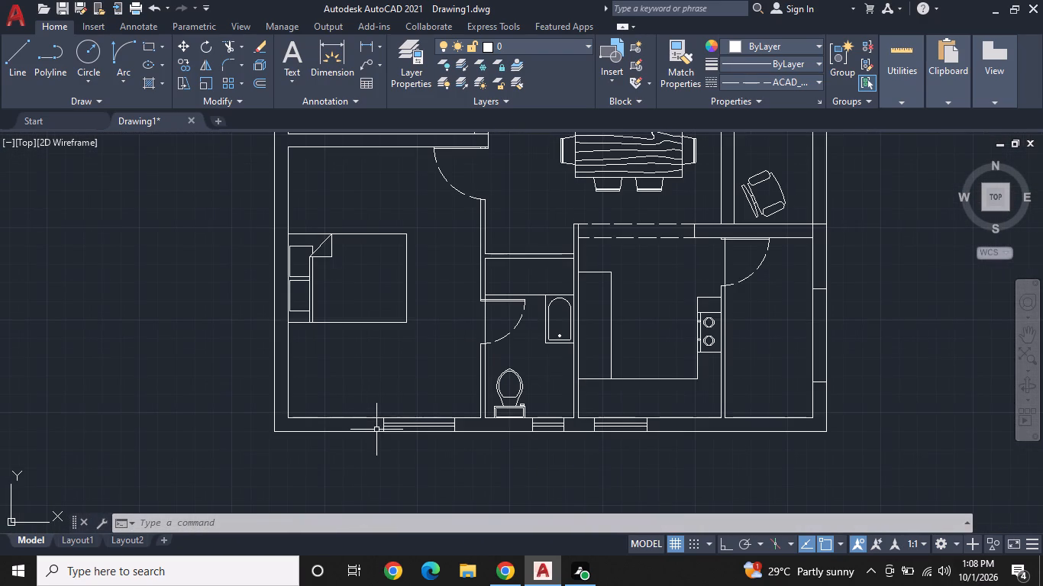
pyautogui.click(13, 44)
pyautogui.scroll(1, 365, 470)
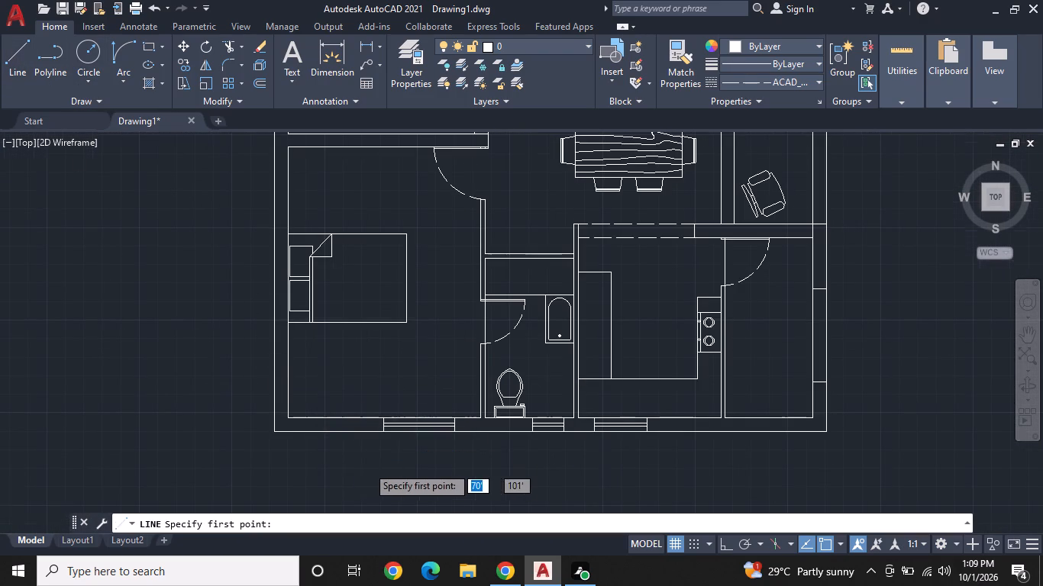
pyautogui.moveTo(376, 409); pyautogui.dragTo(376, 416)
pyautogui.press('F8')
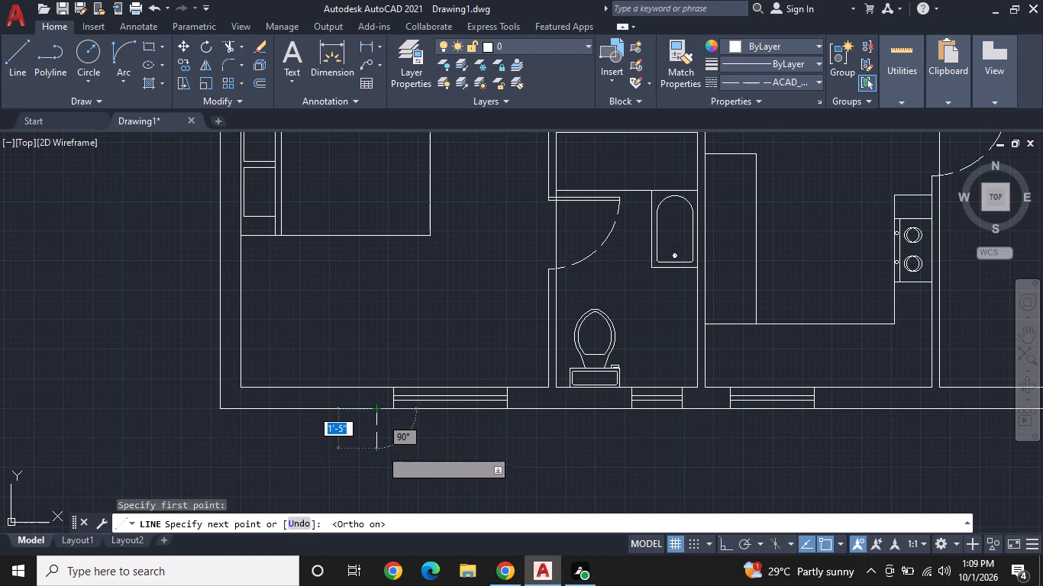
pyautogui.click(377, 447)
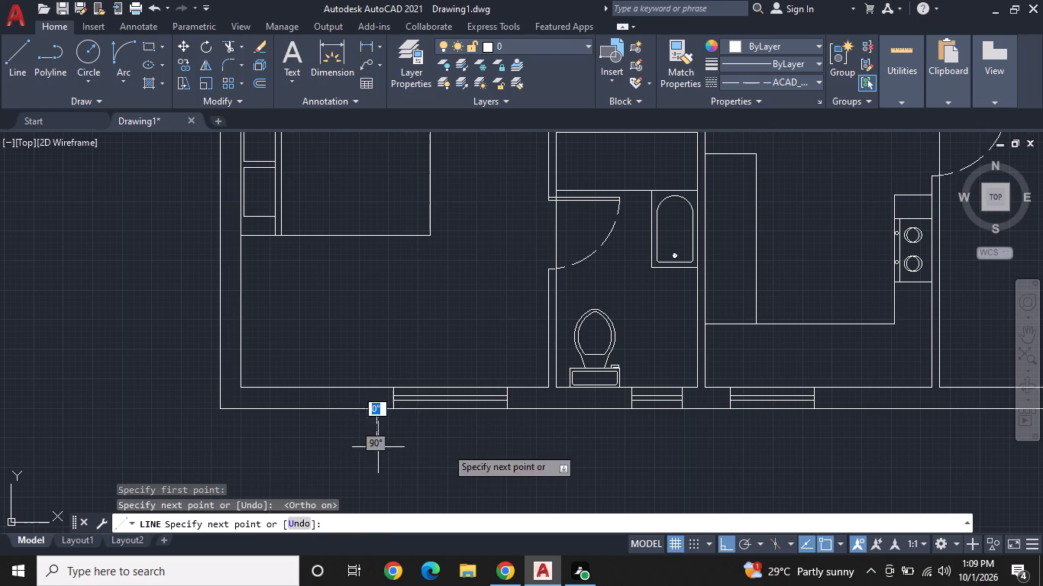
pyautogui.click(518, 446)
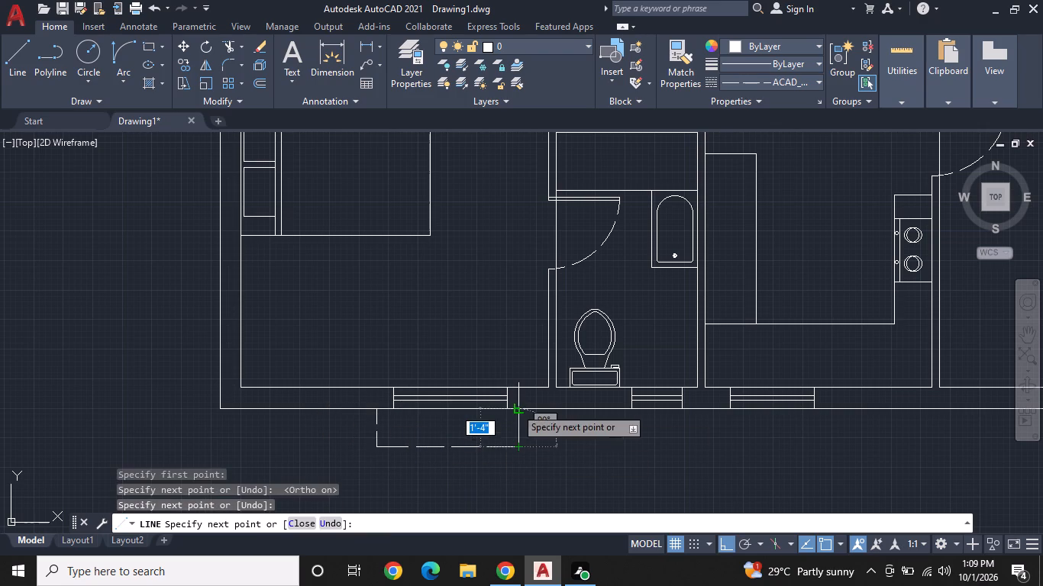
pyautogui.click(517, 407)
pyautogui.press('space')
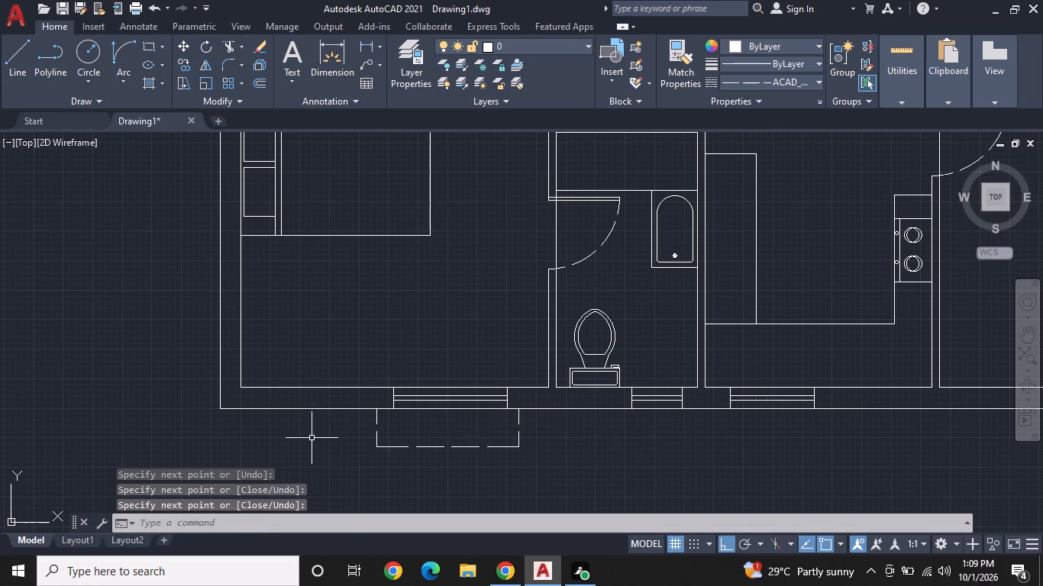
# Copy the southwest bedroom window's dashed outline along the south wall's outer face to the bathroom and kitchen windows.
pyautogui.click(312, 438)
pyautogui.doubleClick(562, 456)
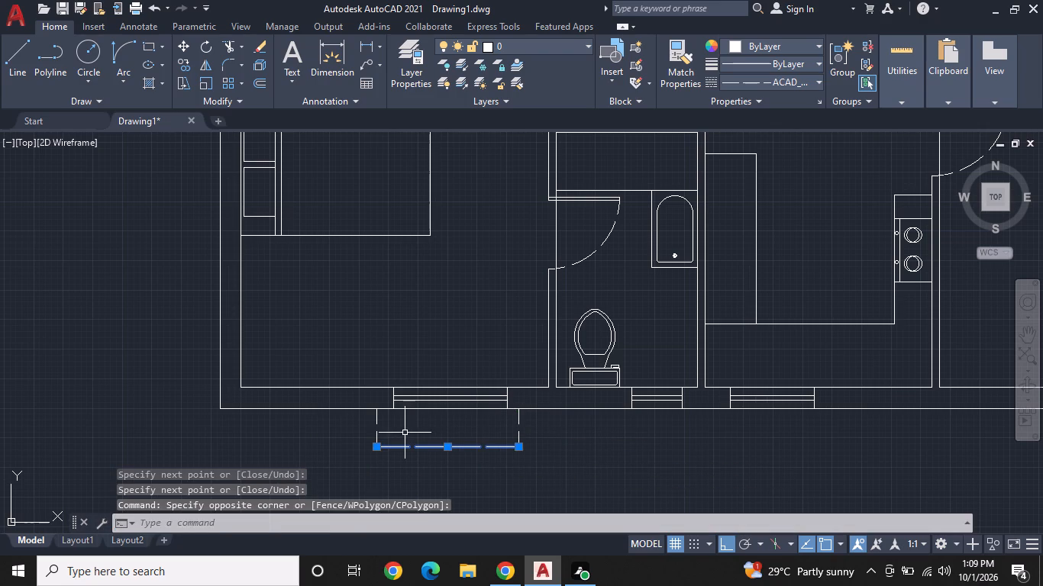
pyautogui.click(373, 423)
pyautogui.doubleClick(547, 452)
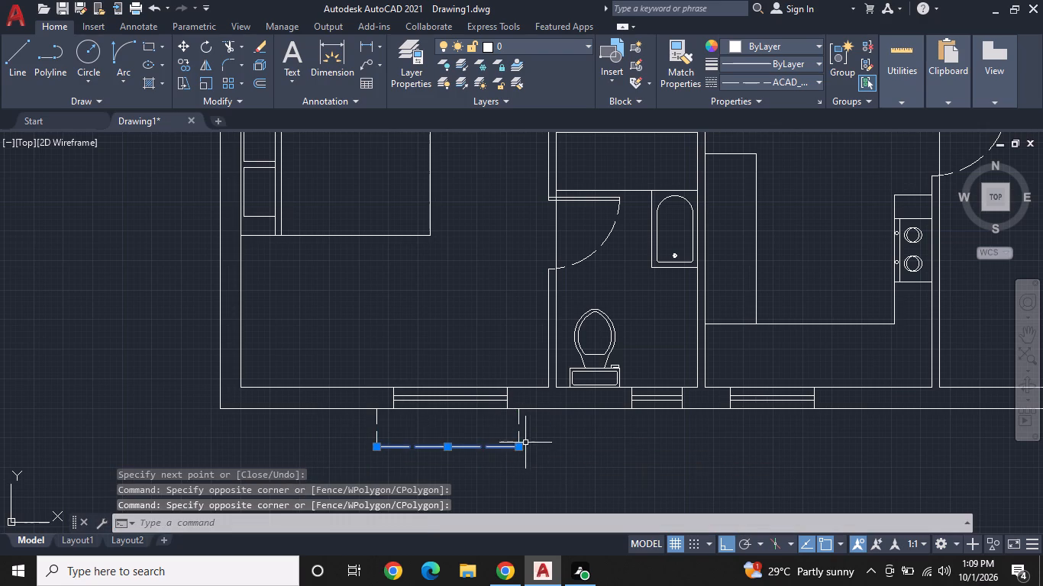
pyautogui.moveTo(563, 461); pyautogui.dragTo(541, 463)
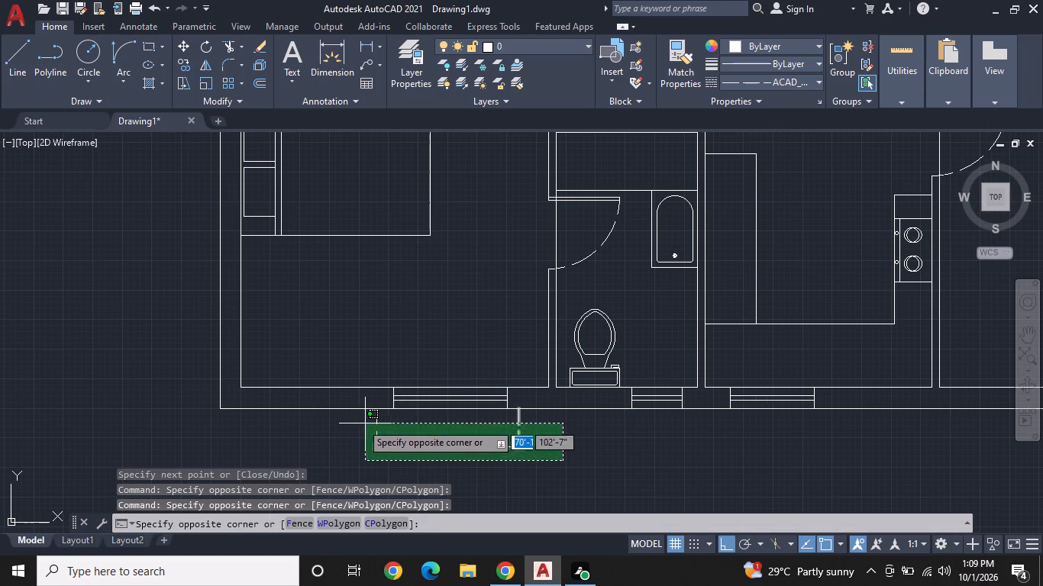
pyautogui.click(350, 419)
pyautogui.rightClick(368, 432)
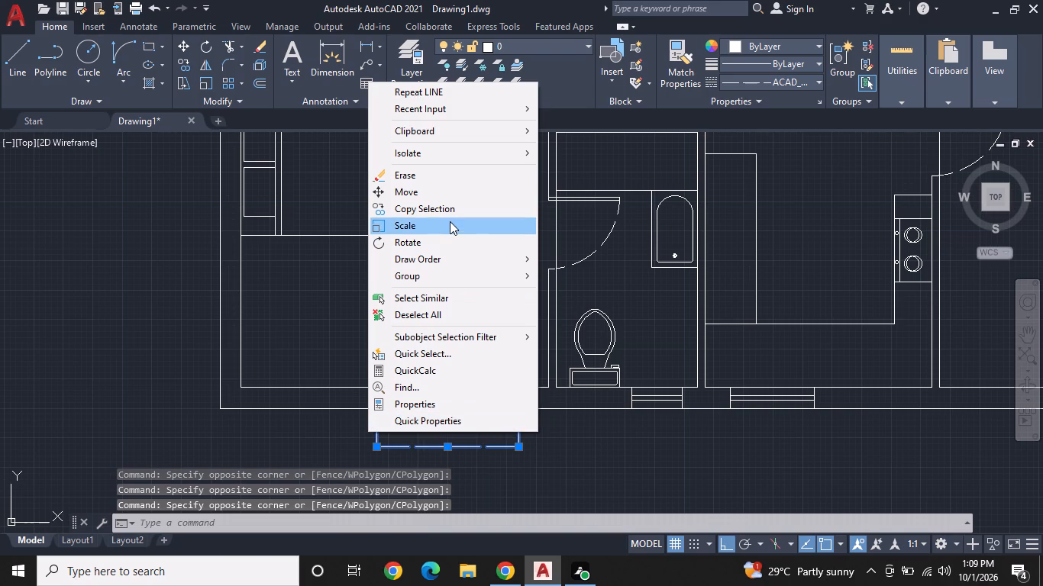
pyautogui.click(450, 215)
pyautogui.scroll(1, 389, 457)
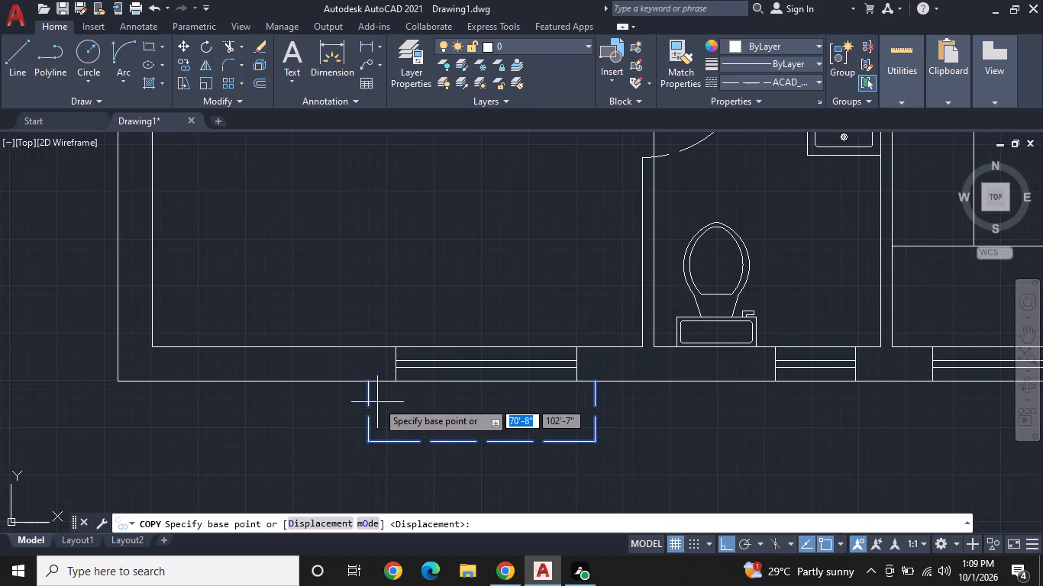
pyautogui.click(365, 380)
pyautogui.moveTo(754, 392); pyautogui.dragTo(530, 418, button='middle')
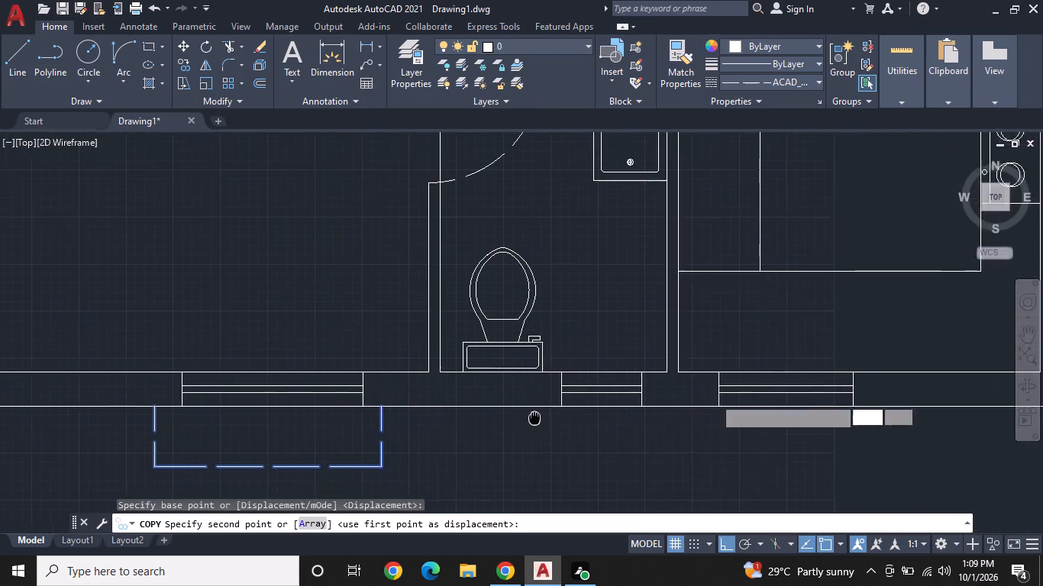
pyautogui.moveTo(530, 418); pyautogui.dragTo(524, 418, button='middle')
pyautogui.click(523, 407)
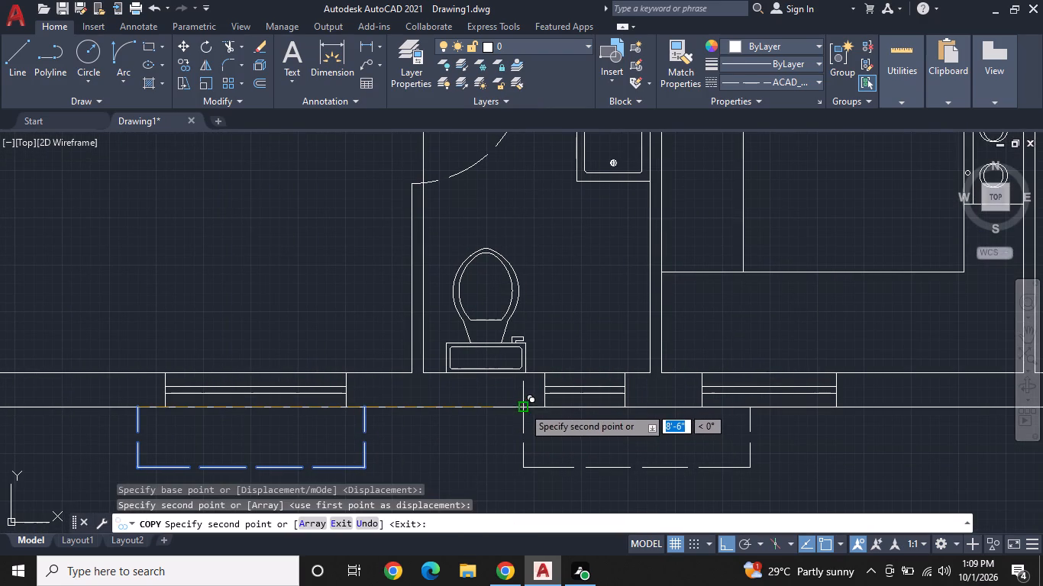
pyautogui.click(677, 407)
pyautogui.rightClick(677, 407)
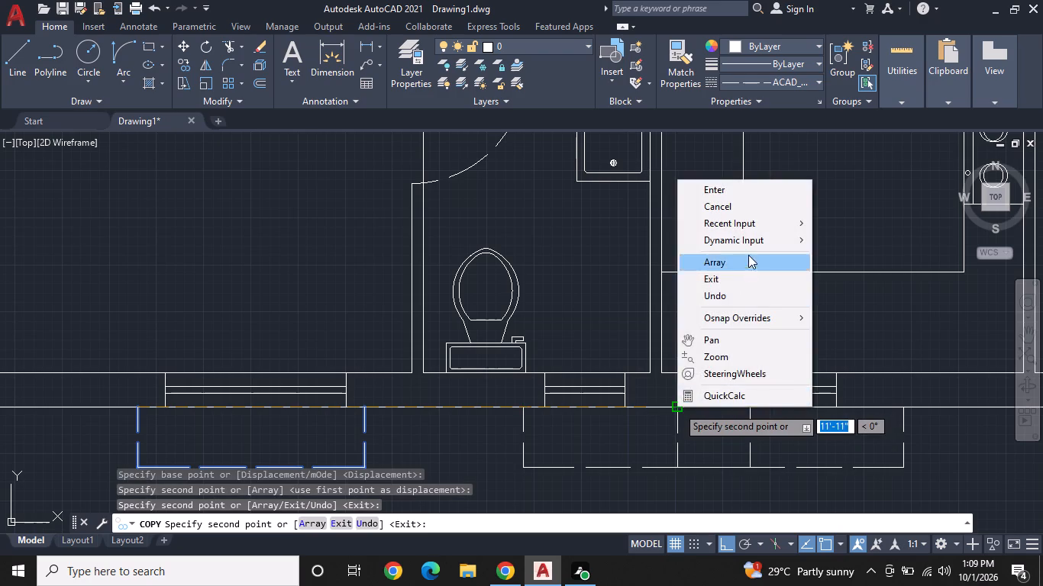
pyautogui.press('Escape')
pyautogui.press('Escape')
# Scale down the dashed outline at the south bathroom's window about its upper-left corner to suit the narrower opening.
pyautogui.click(586, 465)
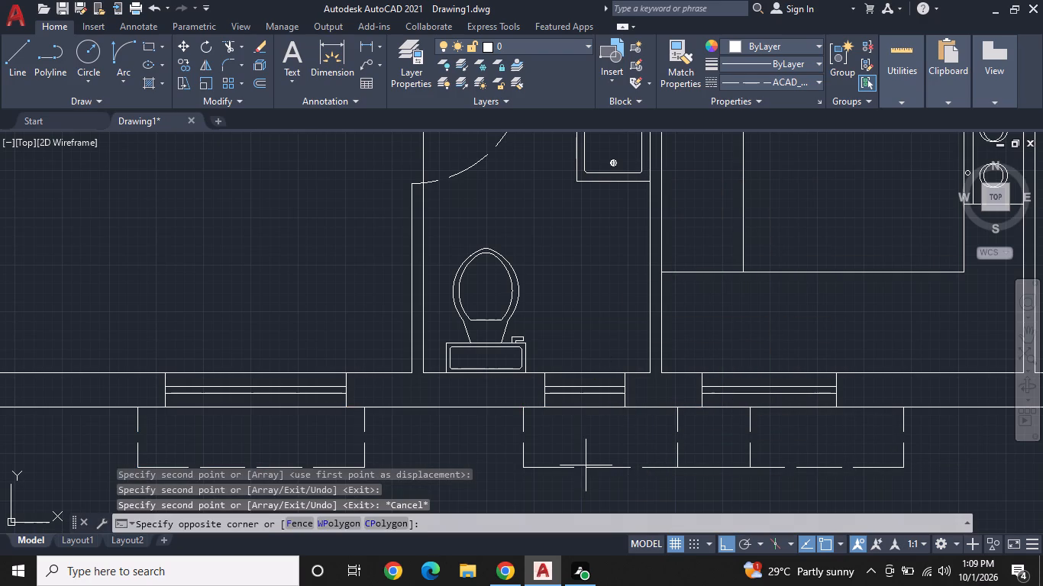
pyautogui.click(549, 469)
pyautogui.click(518, 426)
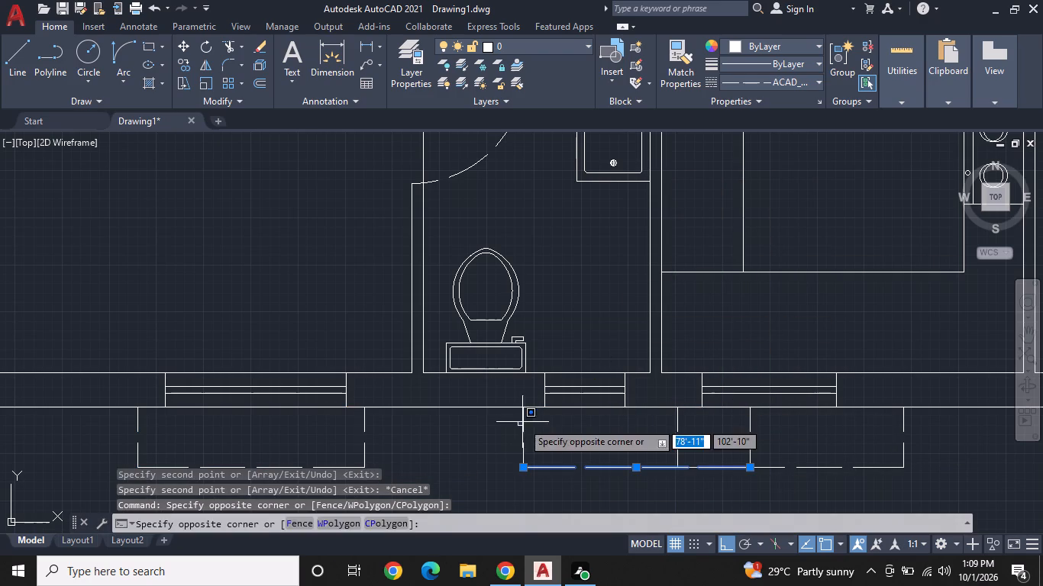
pyautogui.click(522, 422)
pyautogui.click(521, 439)
pyautogui.click(602, 464)
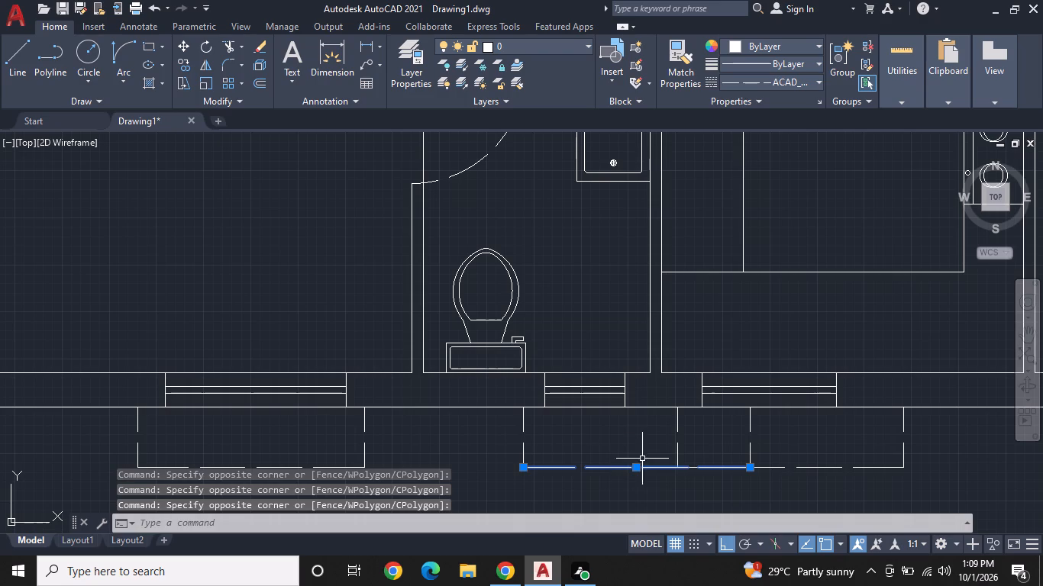
pyautogui.click(746, 442)
pyautogui.click(750, 440)
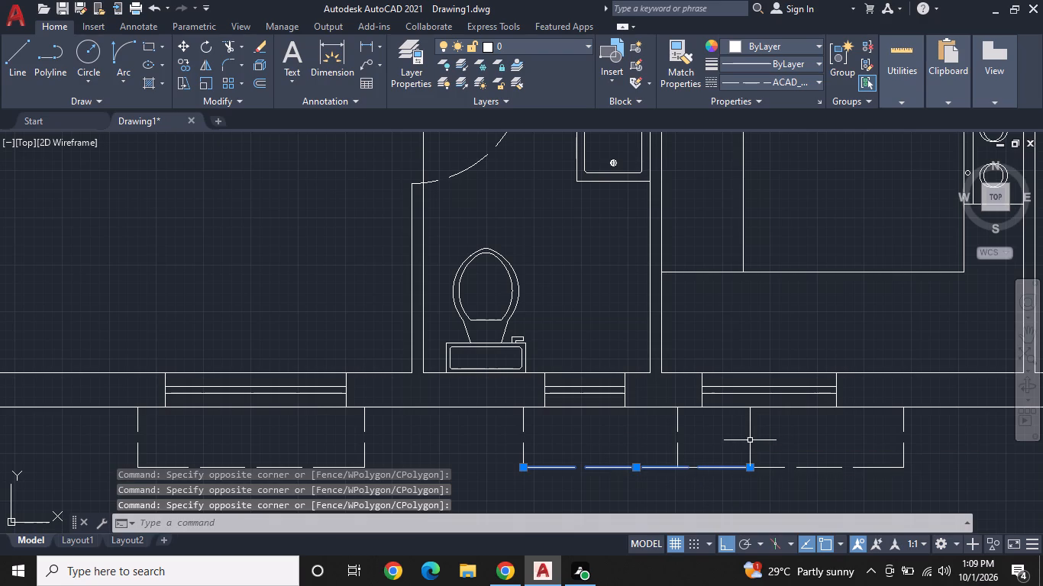
pyautogui.click(750, 449)
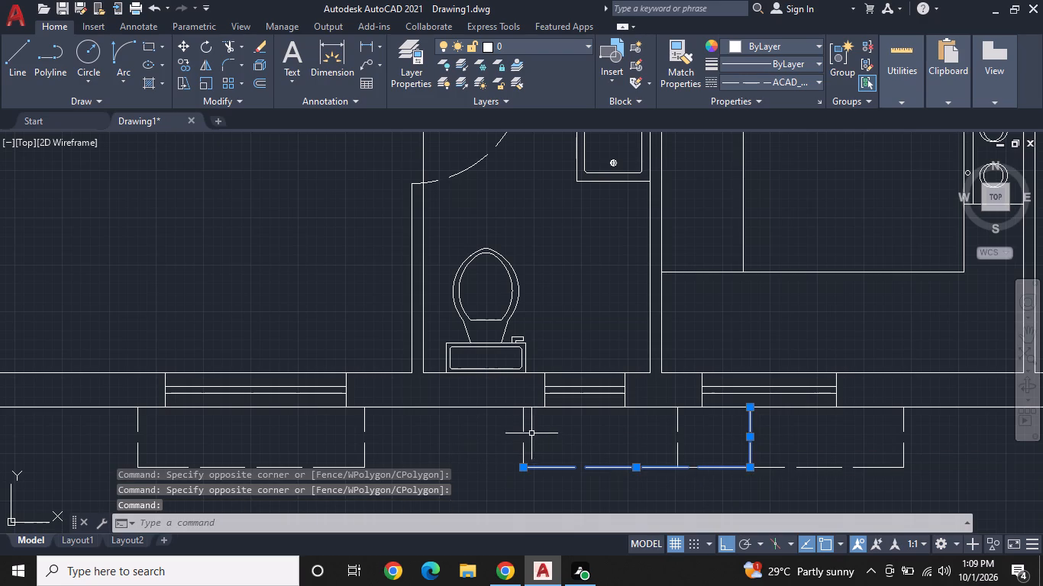
pyautogui.click(523, 430)
pyautogui.rightClick(541, 449)
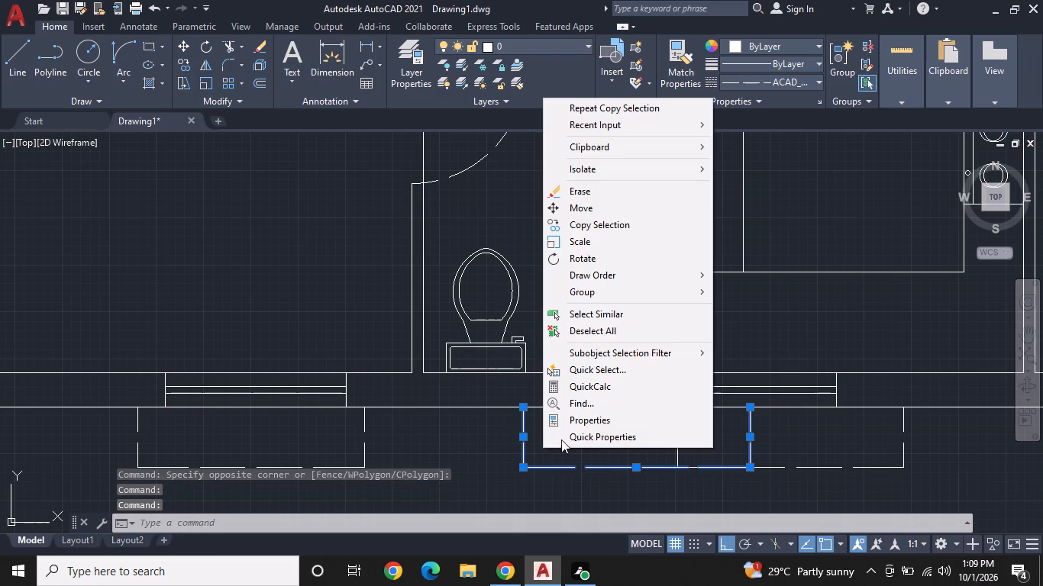
pyautogui.click(615, 244)
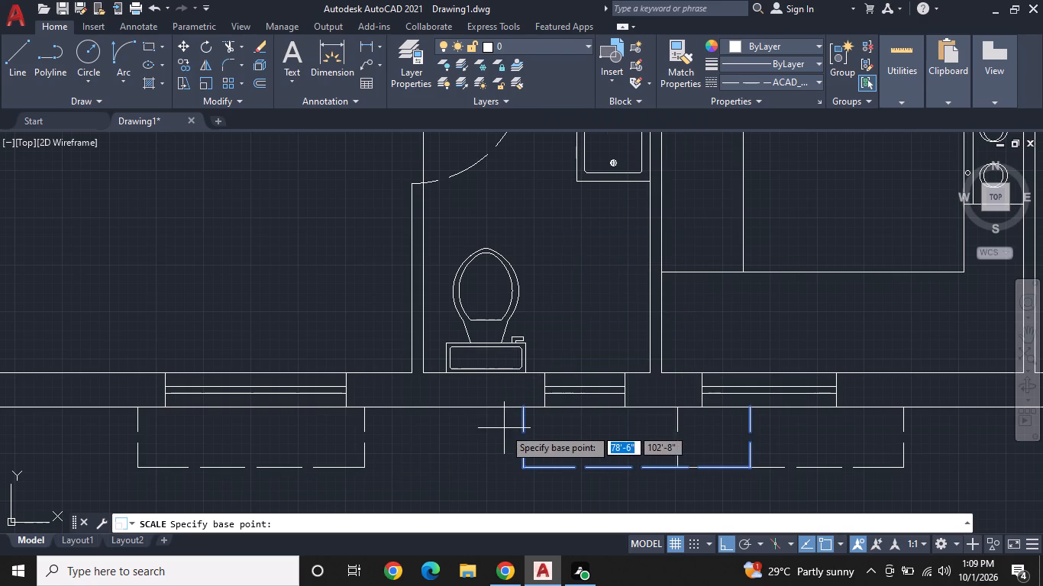
pyautogui.click(521, 410)
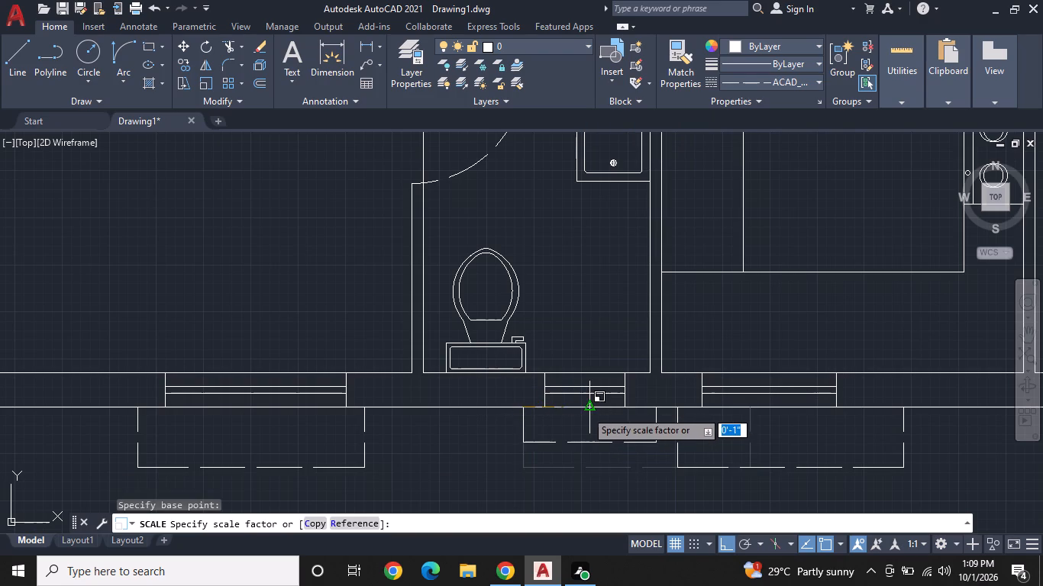
pyautogui.click(581, 411)
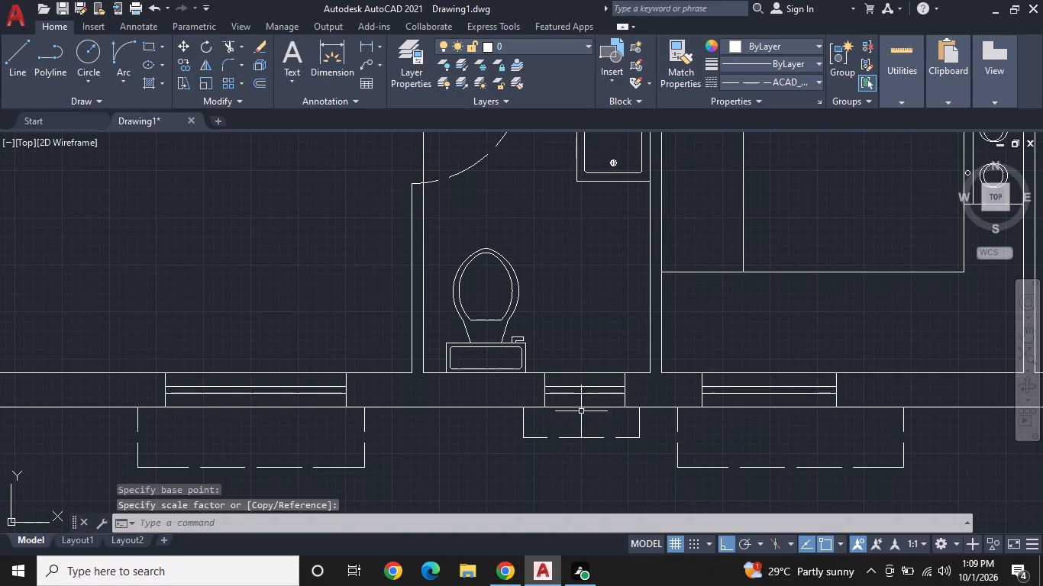
# Scale down the dashed outline at the kitchen's south window about its upper-left corner to fit that opening.
pyautogui.click(675, 432)
pyautogui.click(786, 471)
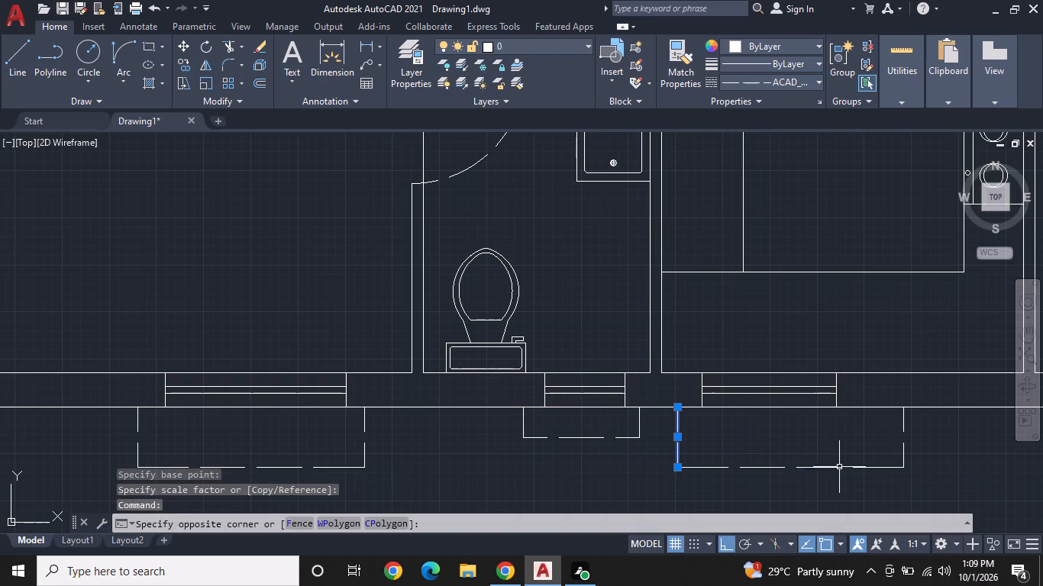
pyautogui.click(839, 467)
pyautogui.click(906, 462)
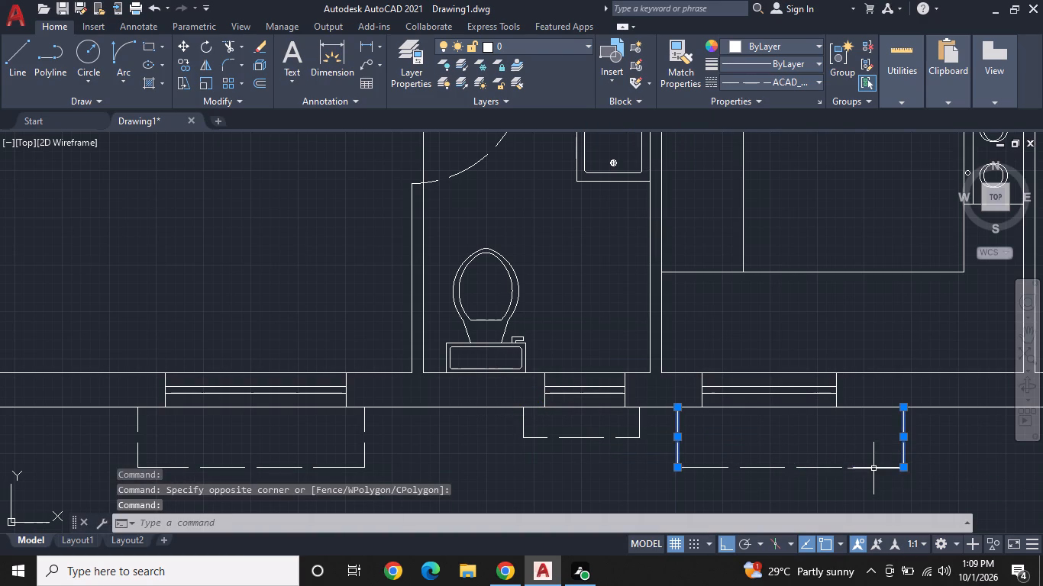
pyautogui.click(873, 468)
pyautogui.rightClick(817, 473)
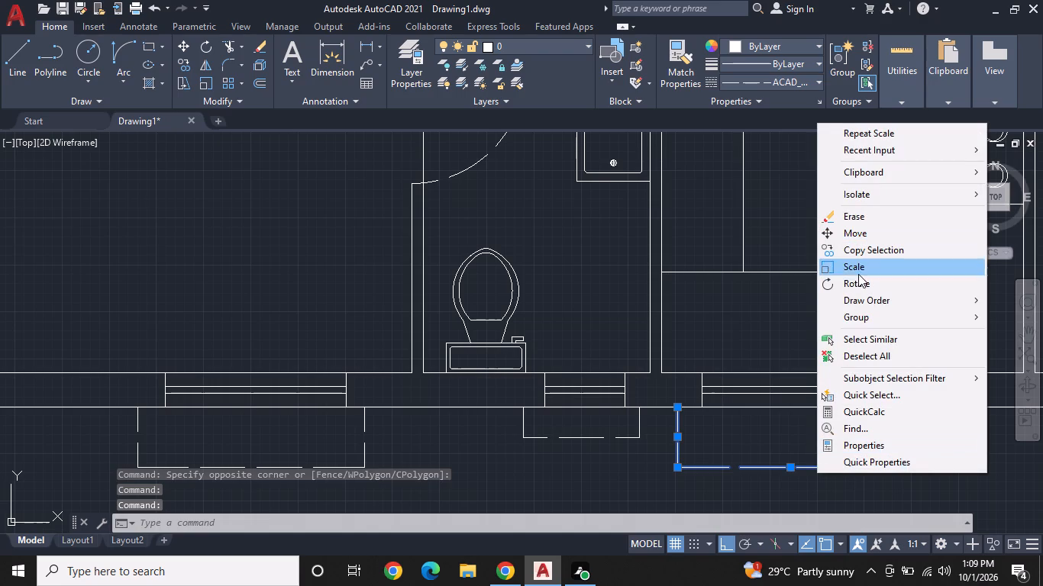
pyautogui.click(851, 266)
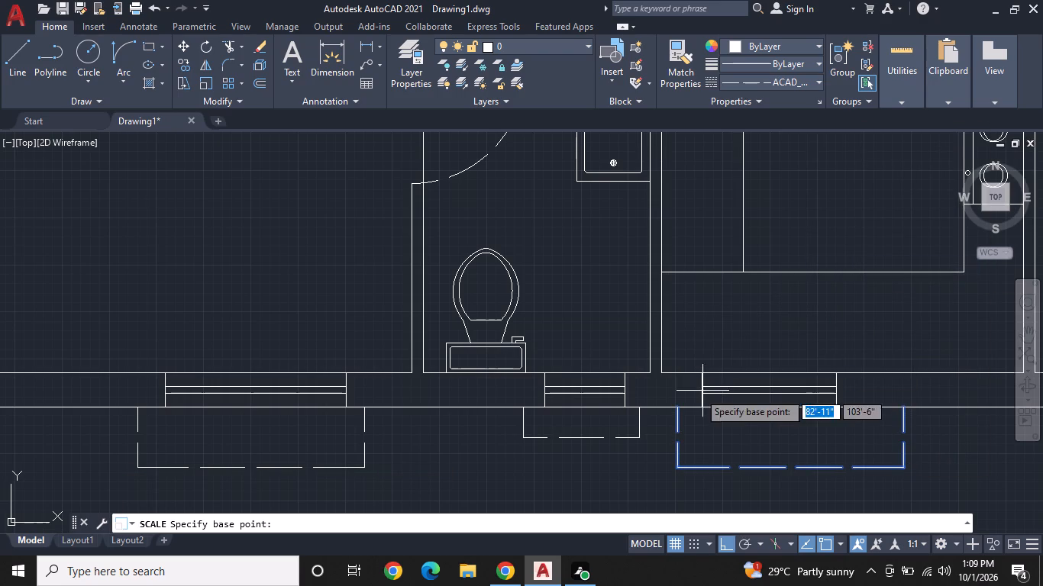
pyautogui.click(676, 408)
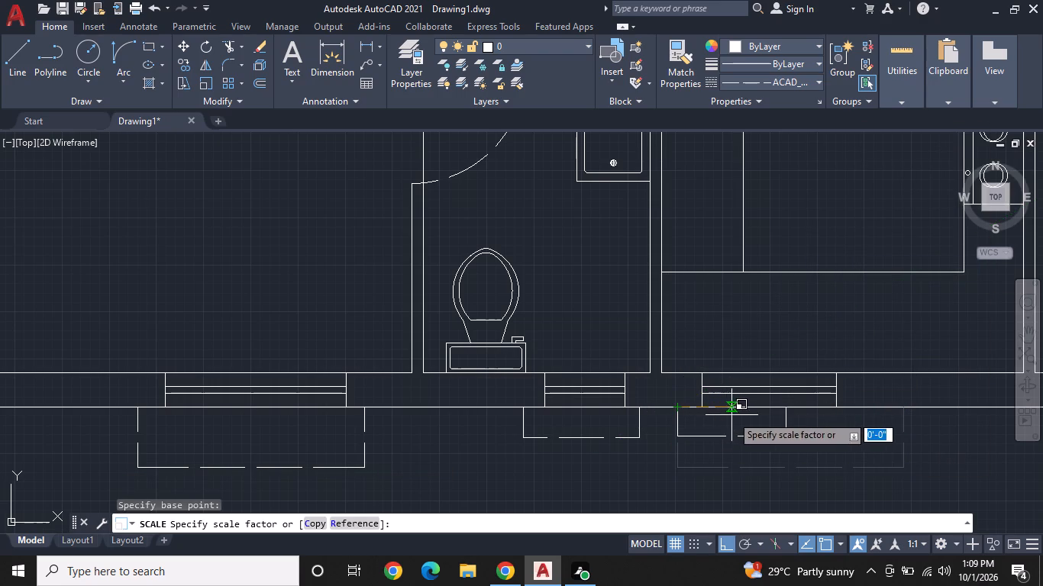
pyautogui.click(770, 418)
# Review the whole floor plan, checking the dashed outlines around the outer windows.
pyautogui.moveTo(773, 417); pyautogui.dragTo(636, 394, button='middle')
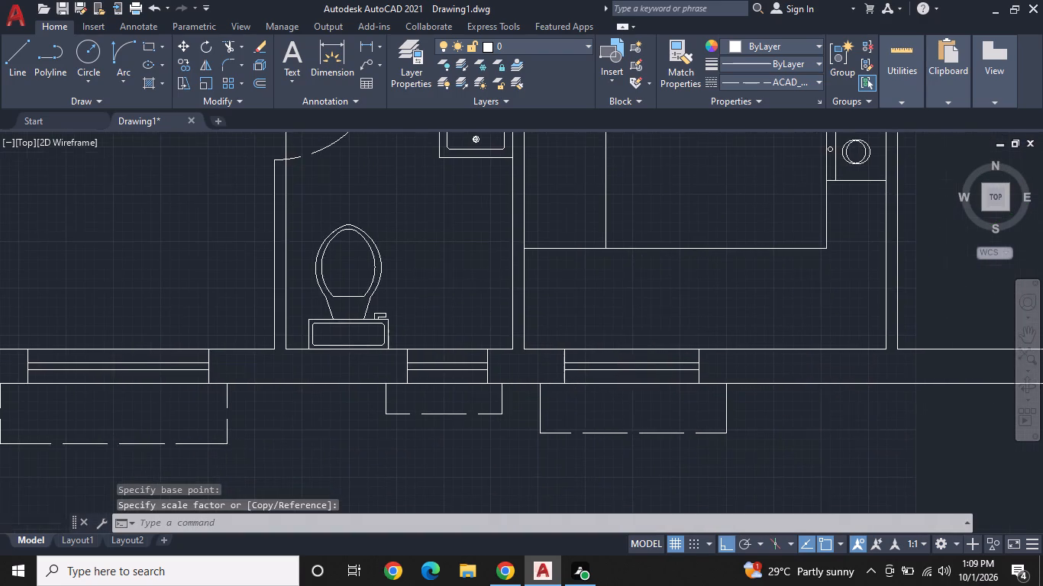
pyautogui.scroll(-3, 625, 388)
pyautogui.moveTo(641, 335); pyautogui.dragTo(631, 414, button='middle')
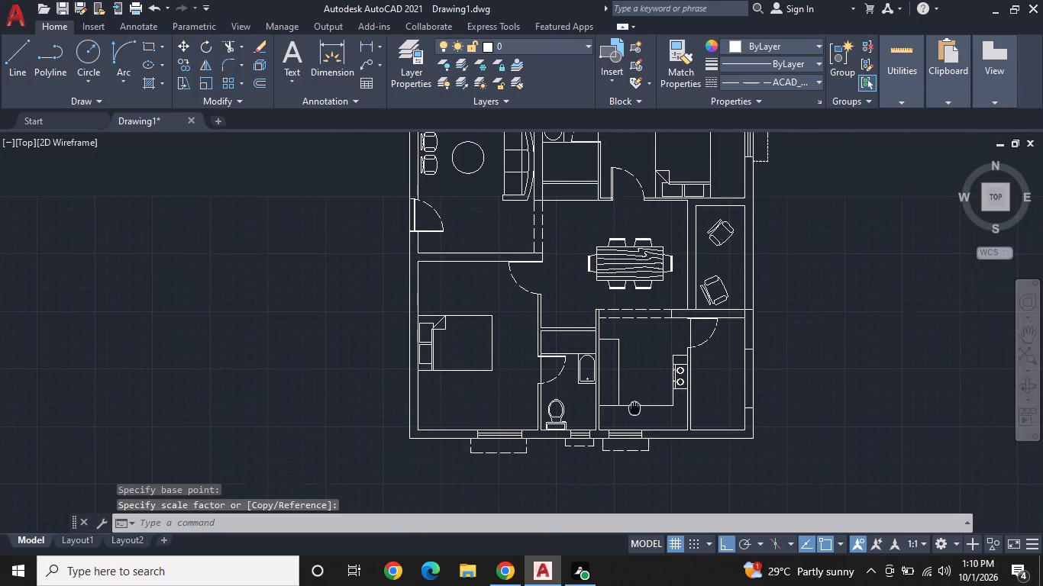
pyautogui.moveTo(631, 414); pyautogui.dragTo(623, 456, button='middle')
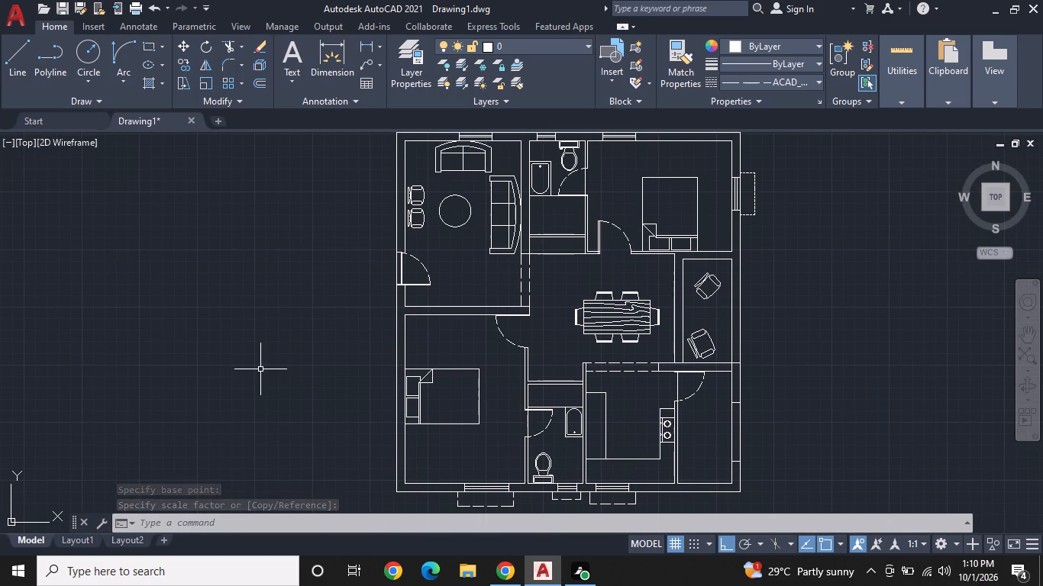
pyautogui.moveTo(351, 364); pyautogui.dragTo(417, 361, button='middle')
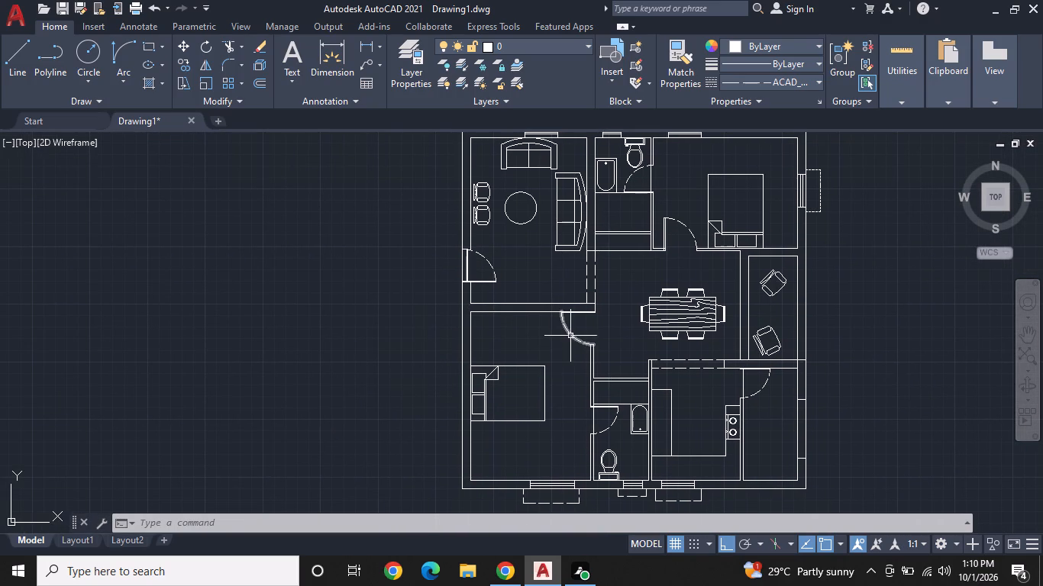
pyautogui.scroll(1, 544, 277)
pyautogui.moveTo(543, 277); pyautogui.dragTo(485, 369, button='middle')
pyautogui.middleClick(485, 369)
pyautogui.moveTo(485, 369); pyautogui.dragTo(479, 350, button='middle')
pyautogui.moveTo(644, 220); pyautogui.dragTo(586, 356, button='middle')
pyautogui.scroll(2, 462, 316)
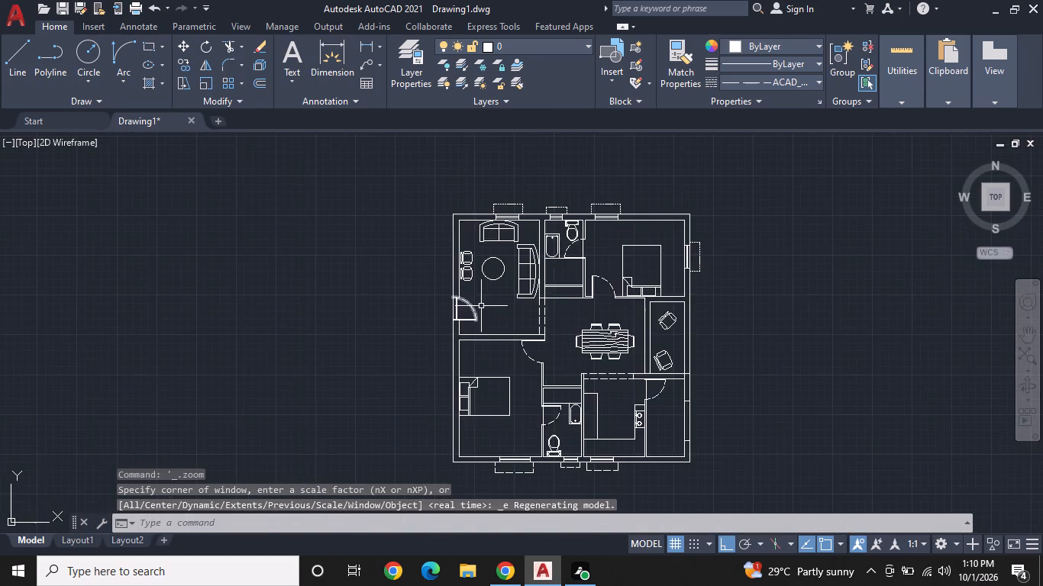
# Add a horizontal two-line text label reading DRAWING and 10'6"X15'0" in the living room, beside the entrance door.
pyautogui.scroll(3, 483, 306)
pyautogui.write('TE')
pyautogui.press('space')
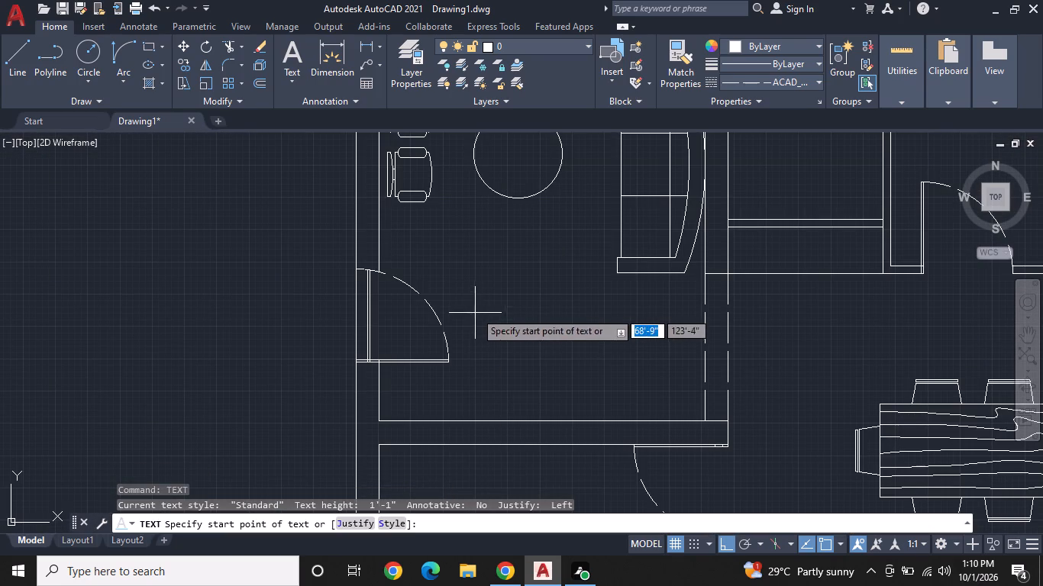
pyautogui.click(476, 304)
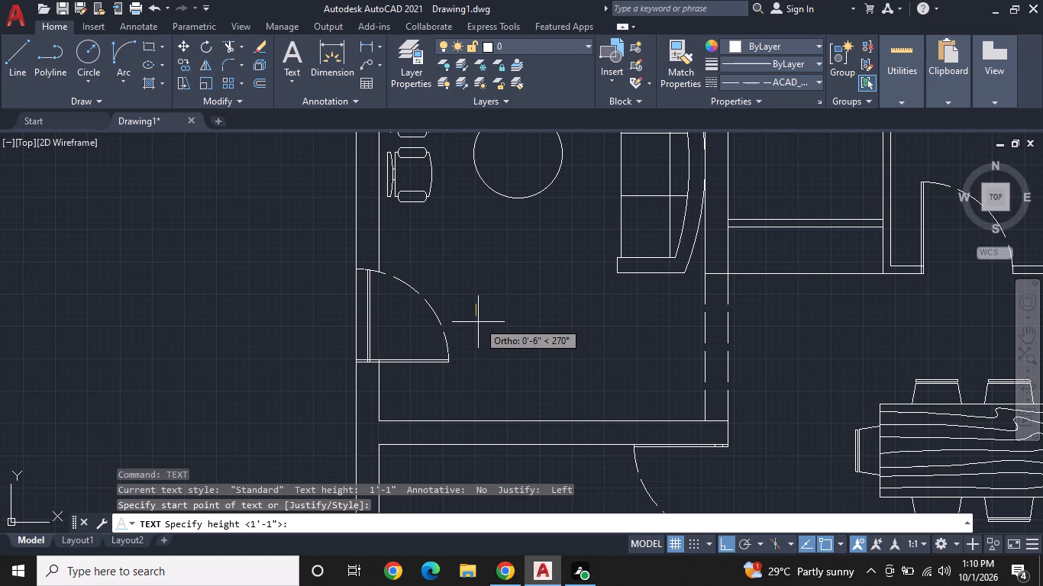
pyautogui.click(476, 327)
pyautogui.press('0')
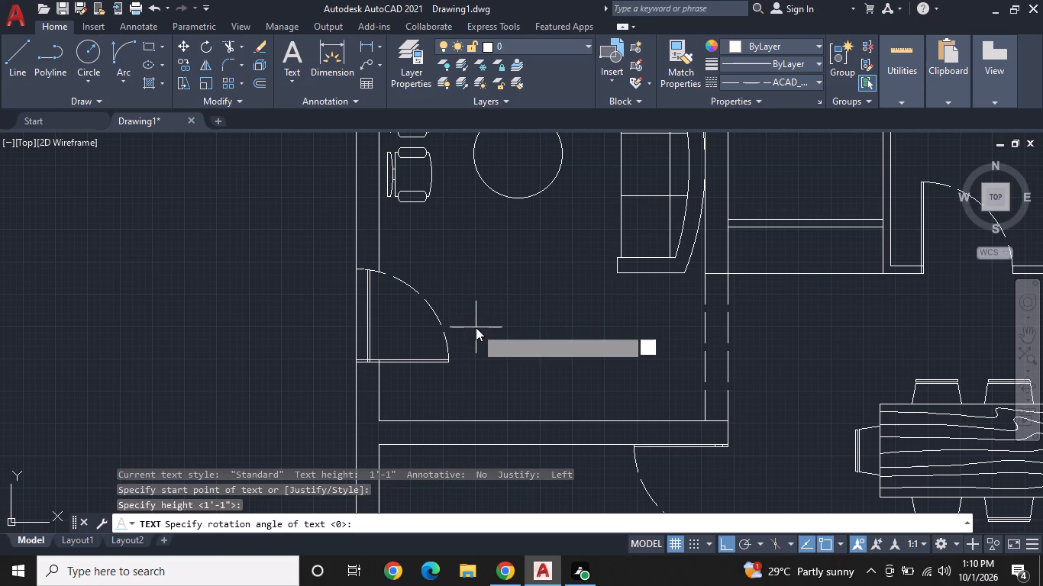
pyautogui.press('Return')
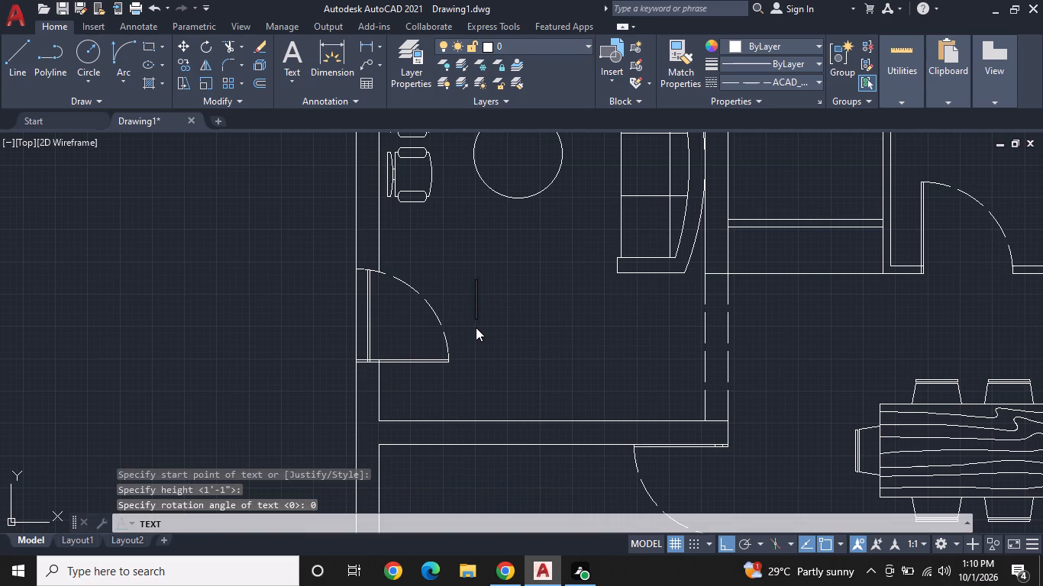
pyautogui.write('DRAWINH')
pyautogui.press('BackSpace')
pyautogui.press('g')
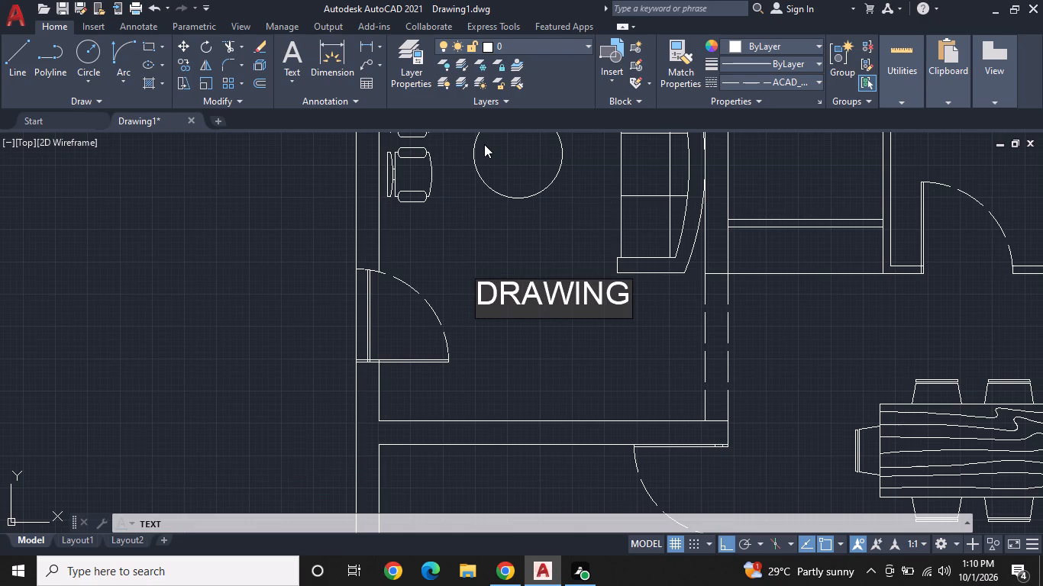
pyautogui.press('Return')
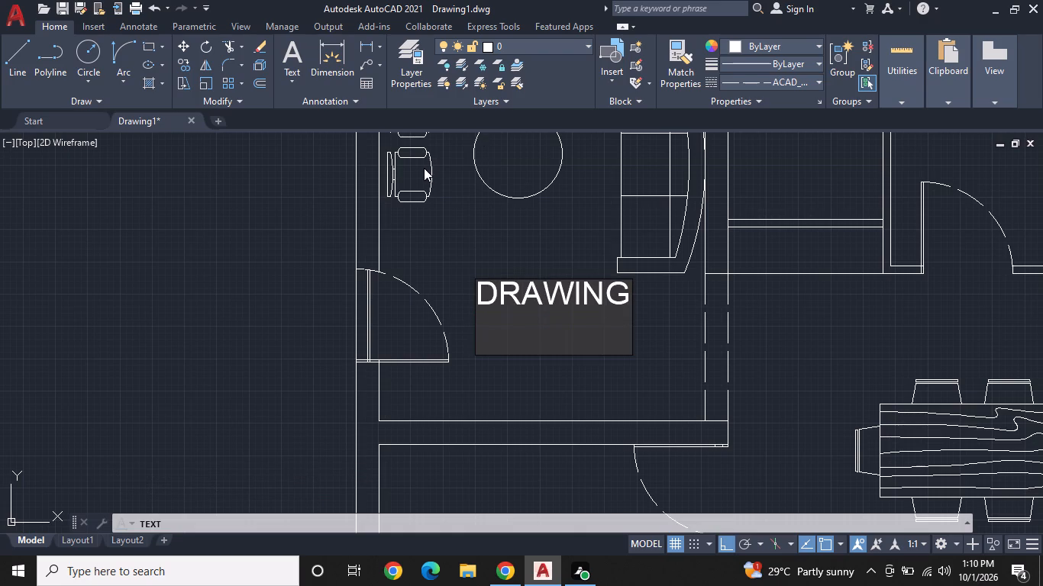
pyautogui.write('10\'6"')
pyautogui.press('x')
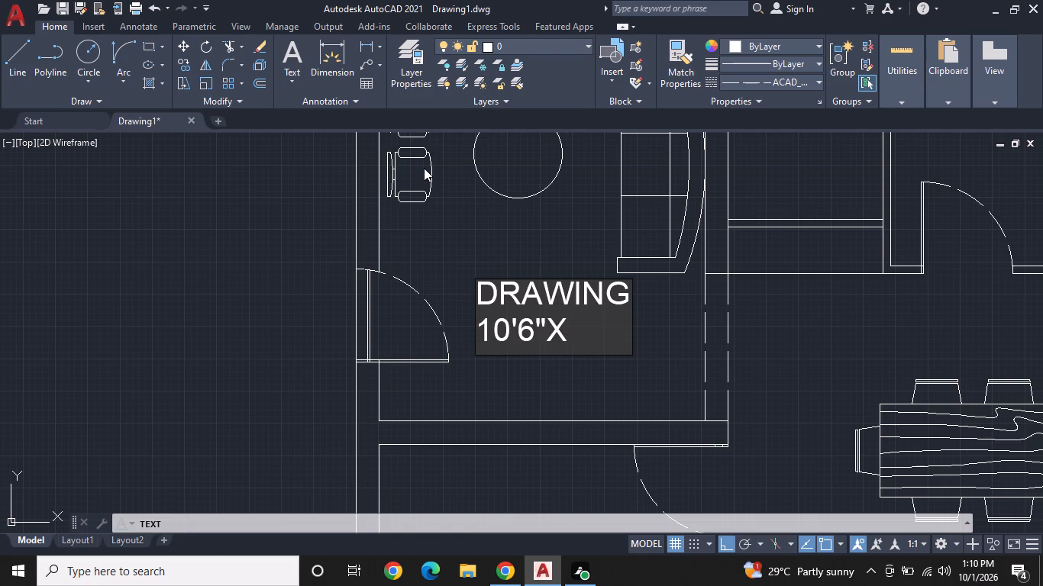
pyautogui.write('15')
pyautogui.write('\'0"')
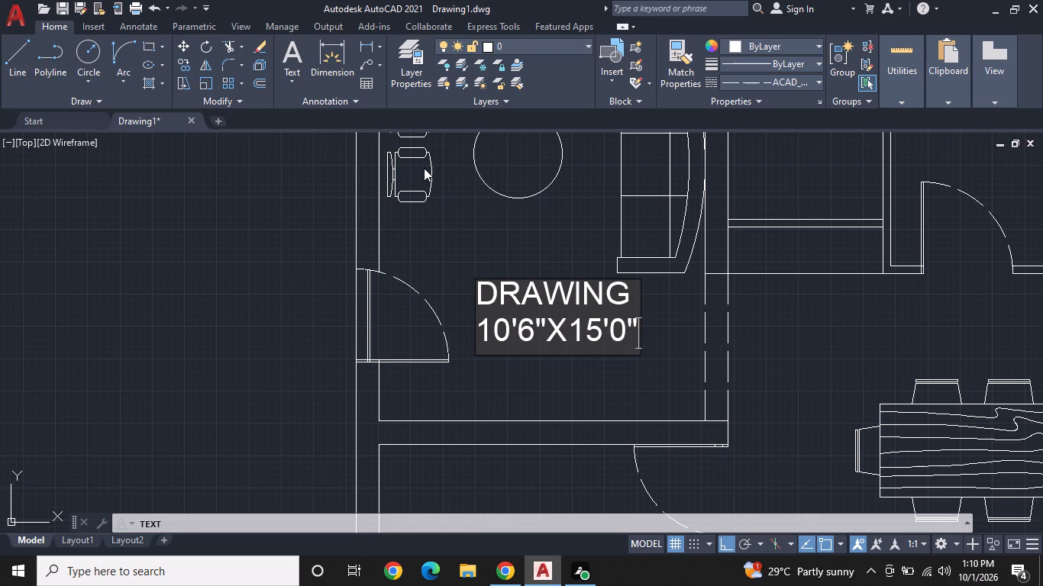
pyautogui.press('Return')
pyautogui.press('Return')
pyautogui.press('Escape')
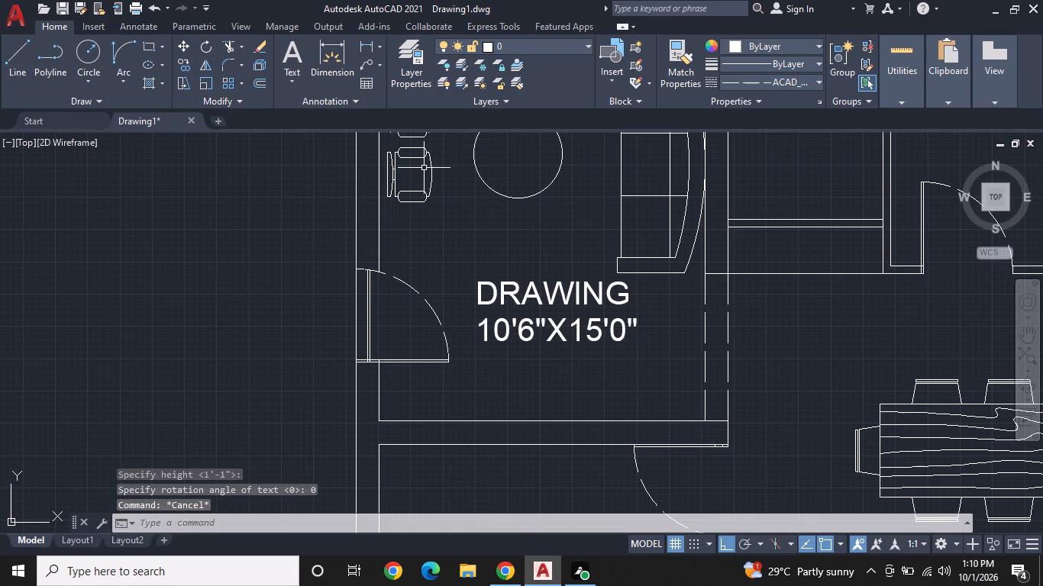
# Copy the DRAWING label to the two spaces below the north bathroom, the northeast bedroom, the east sitting area and the dining area.
pyautogui.scroll(-1, 423, 168)
pyautogui.moveTo(480, 252); pyautogui.dragTo(310, 305, button='middle')
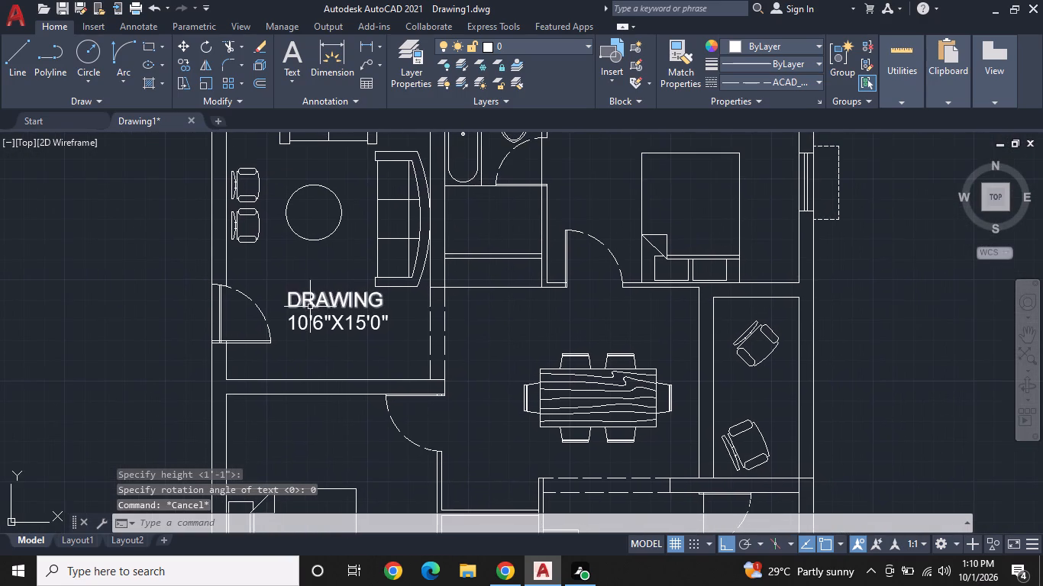
pyautogui.click(341, 325)
pyautogui.click(337, 308)
pyautogui.rightClick(337, 306)
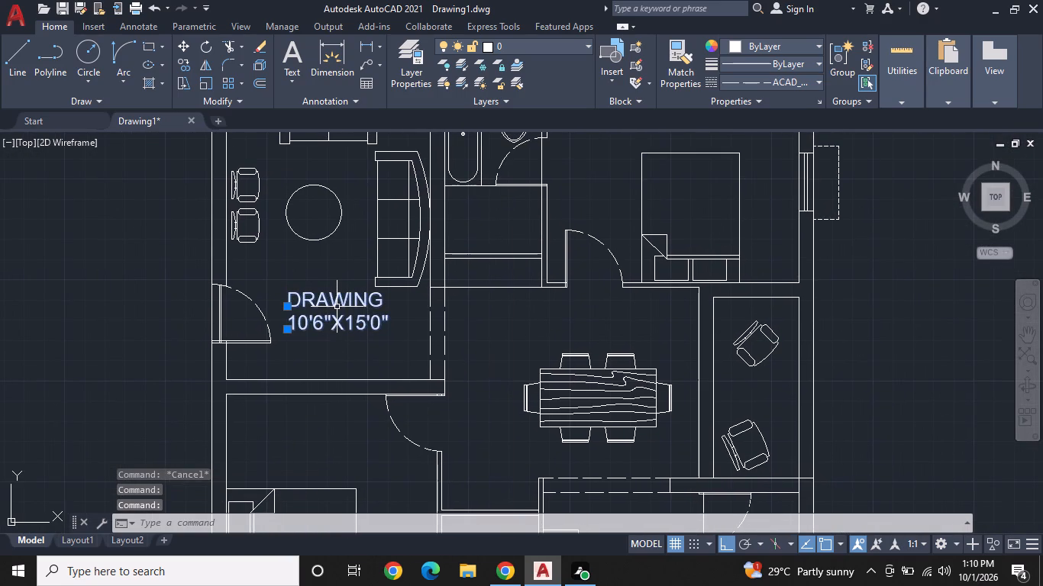
pyautogui.click(394, 336)
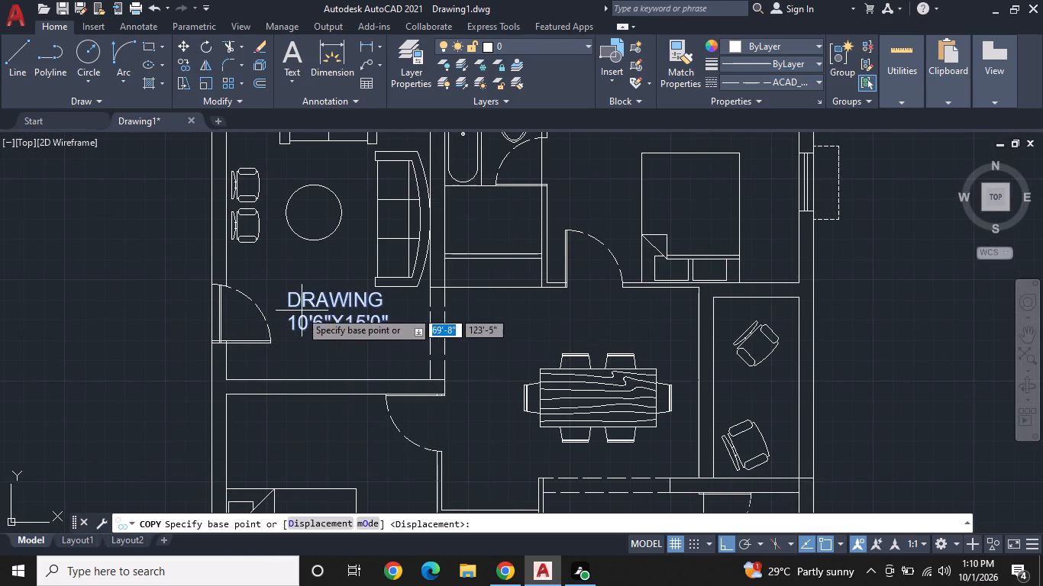
pyautogui.click(292, 308)
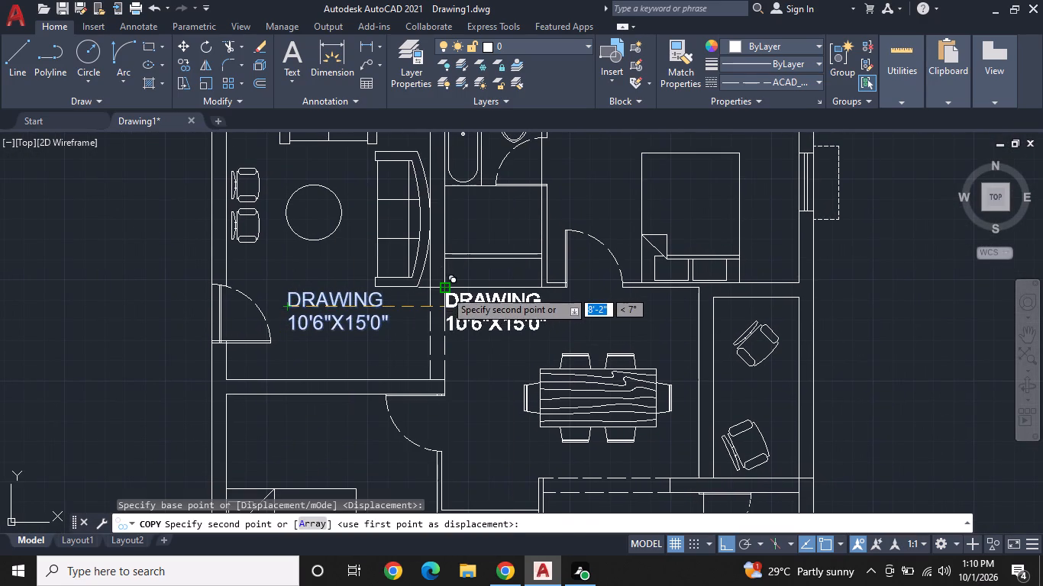
pyautogui.press('F8')
pyautogui.click(460, 221)
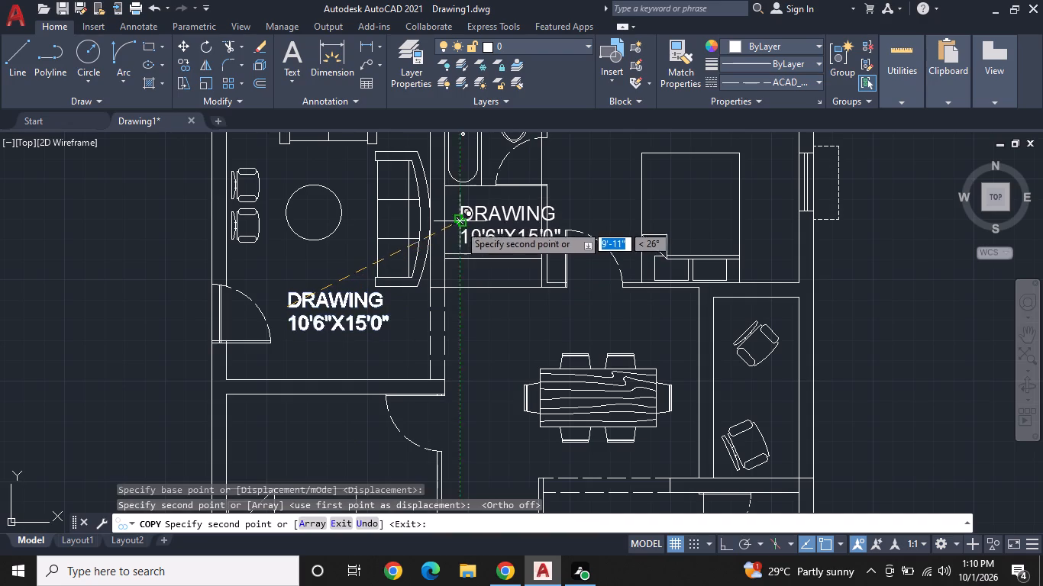
pyautogui.click(454, 279)
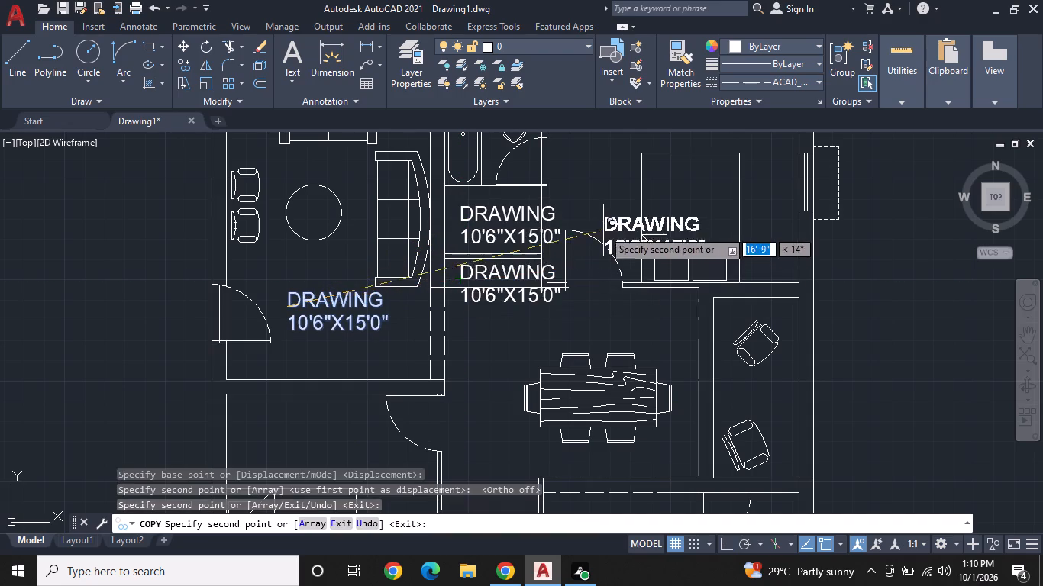
pyautogui.moveTo(602, 227); pyautogui.dragTo(479, 331, button='middle')
pyautogui.click(503, 215)
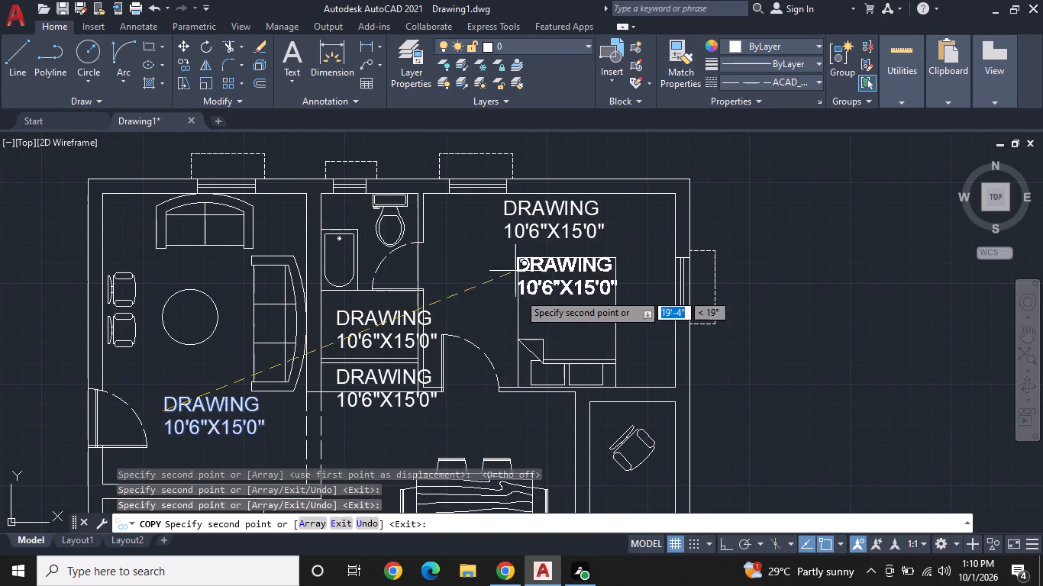
pyautogui.moveTo(525, 317); pyautogui.dragTo(518, 143, button='middle')
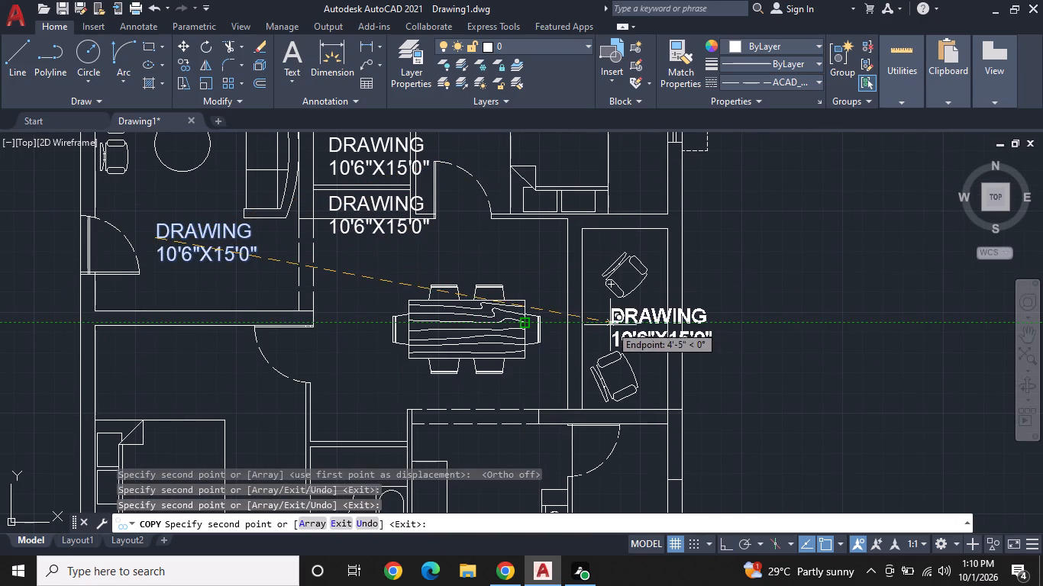
pyautogui.click(610, 325)
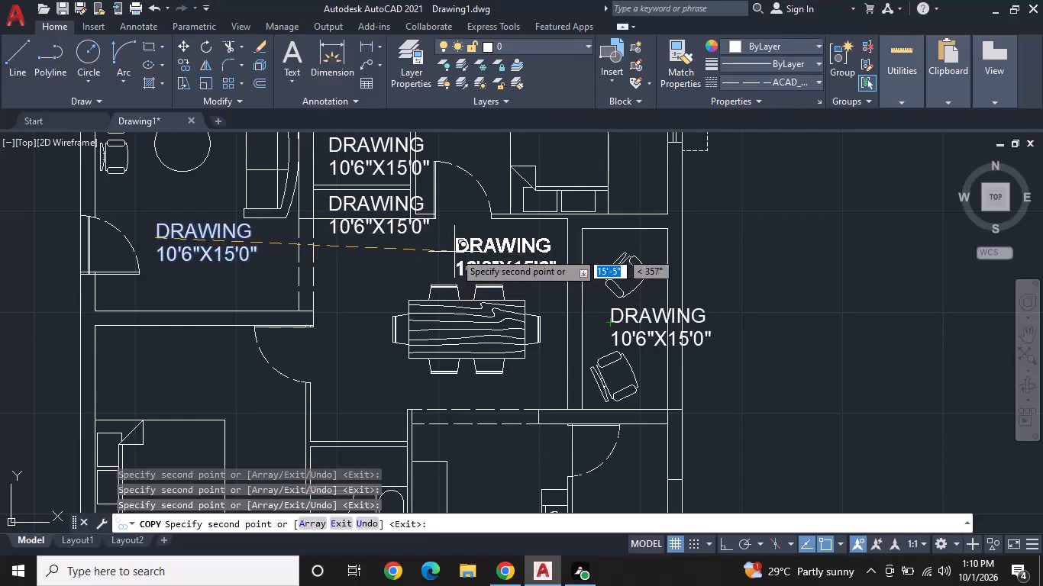
pyautogui.click(454, 252)
# Continue copying the label into the southwest bedroom, the space above the south bathroom, the kitchen and the southeast room.
pyautogui.moveTo(428, 330); pyautogui.dragTo(670, 172, button='middle')
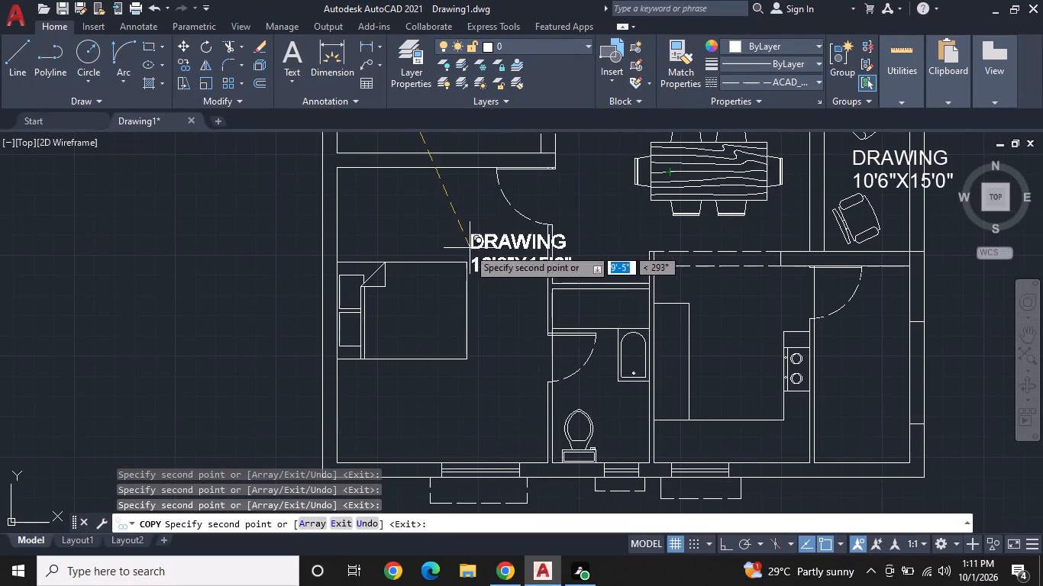
pyautogui.click(389, 411)
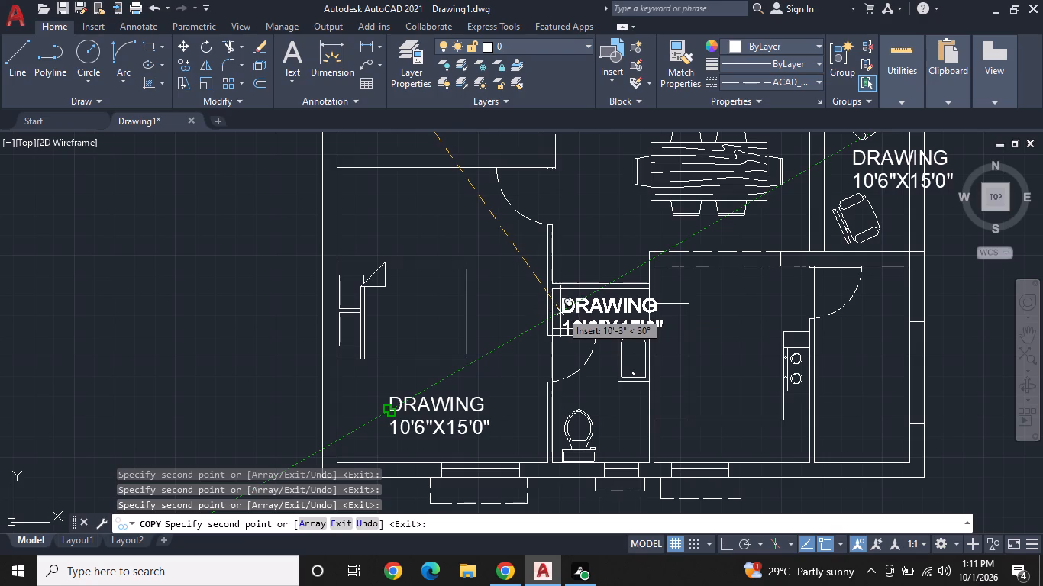
pyautogui.click(560, 311)
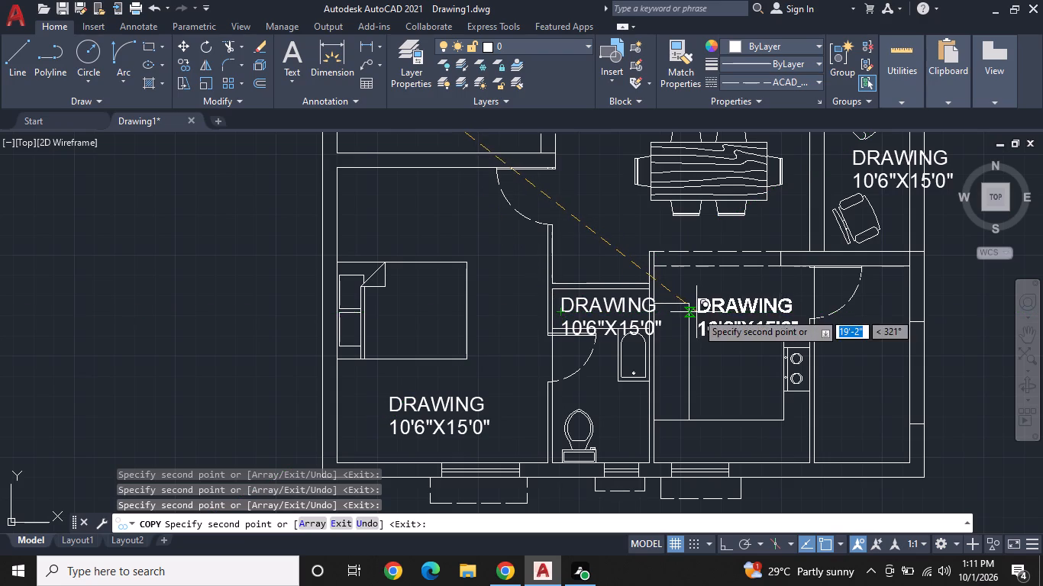
pyautogui.click(696, 312)
pyautogui.click(838, 378)
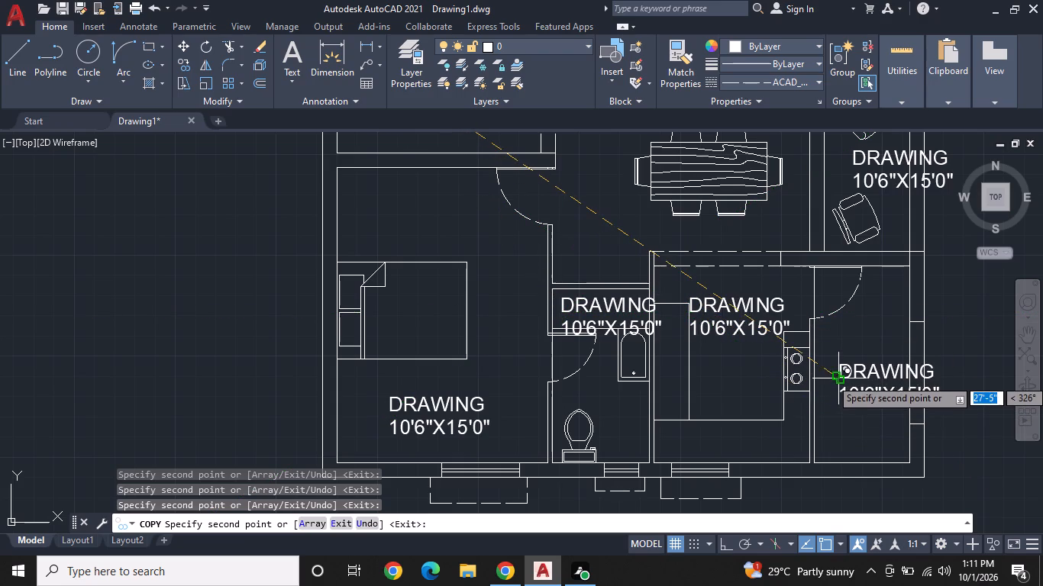
pyautogui.scroll(-1, 641, 336)
pyautogui.moveTo(636, 288); pyautogui.dragTo(531, 380, button='middle')
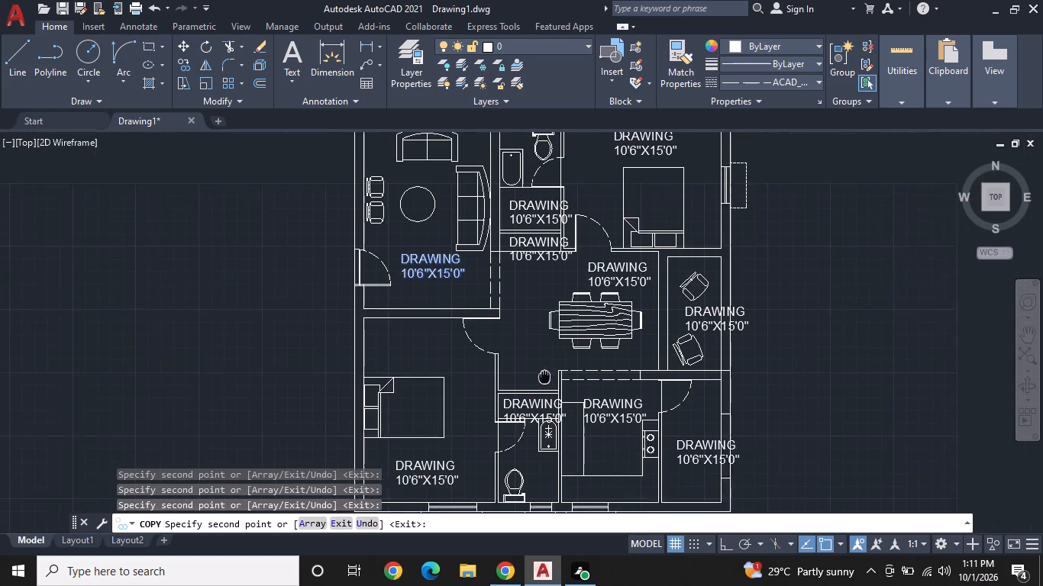
pyautogui.moveTo(531, 380); pyautogui.dragTo(515, 382, button='middle')
pyautogui.moveTo(502, 383); pyautogui.dragTo(415, 391, button='middle')
pyautogui.press('Escape')
# Change the copied label directly below the north bathroom to TOILET with the size line 5'0"X8'0".
pyautogui.scroll(2, 428, 294)
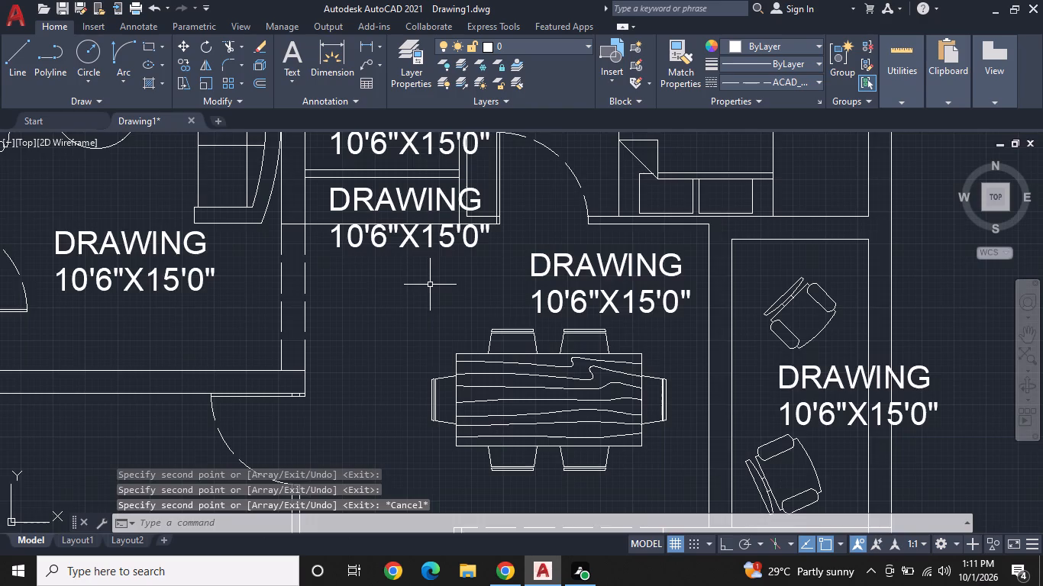
pyautogui.moveTo(430, 282); pyautogui.dragTo(457, 443, button='middle')
pyautogui.doubleClick(460, 265)
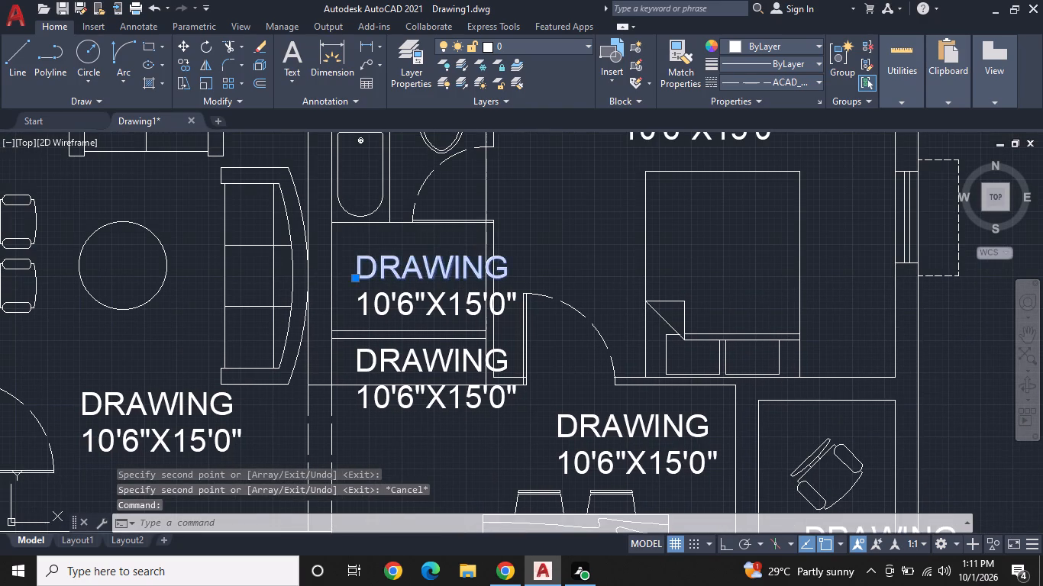
pyautogui.press('BackSpace')
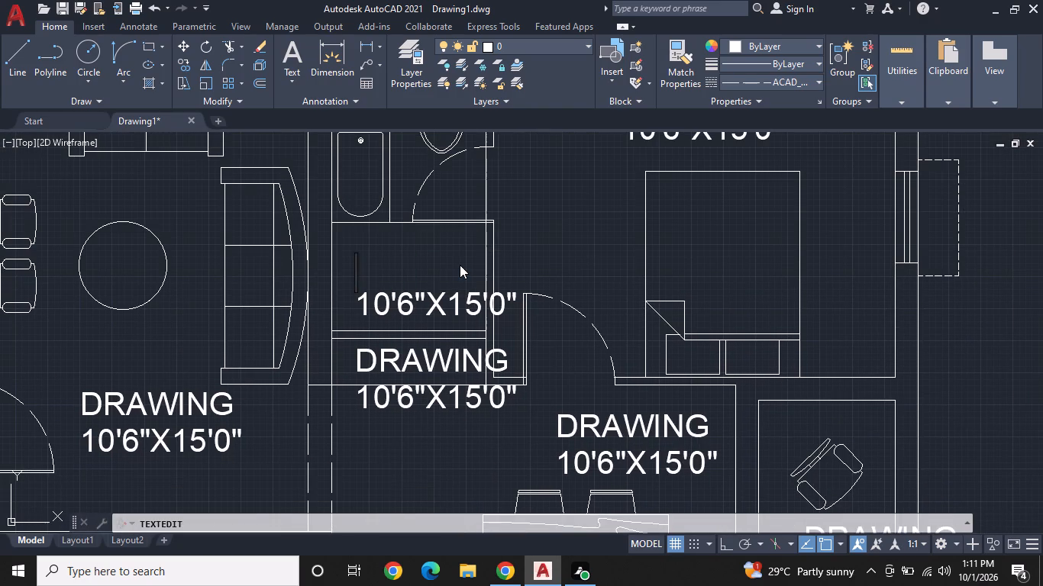
pyautogui.write('TOILET')
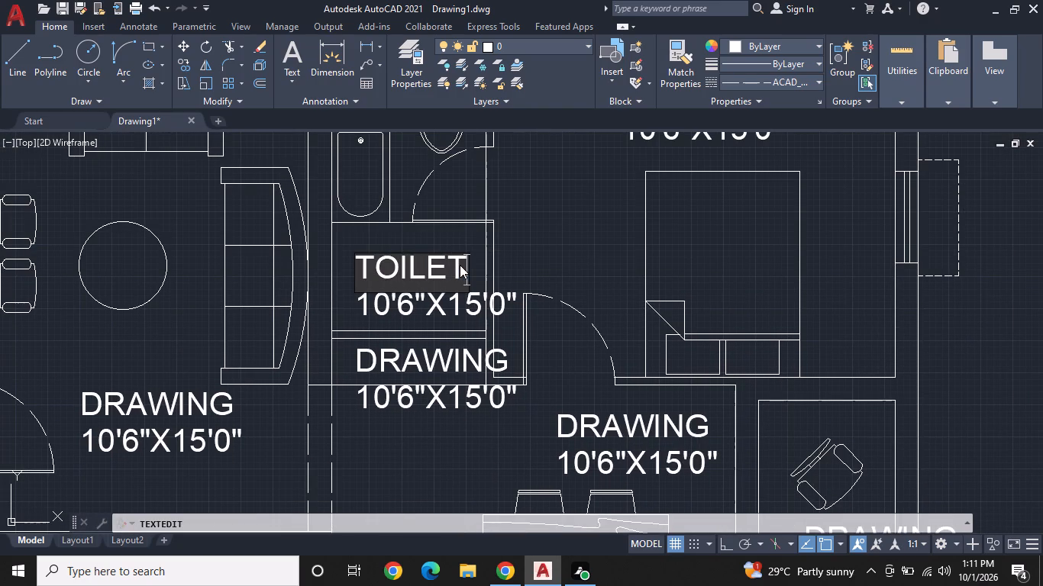
pyautogui.click(474, 303)
pyautogui.click(477, 301)
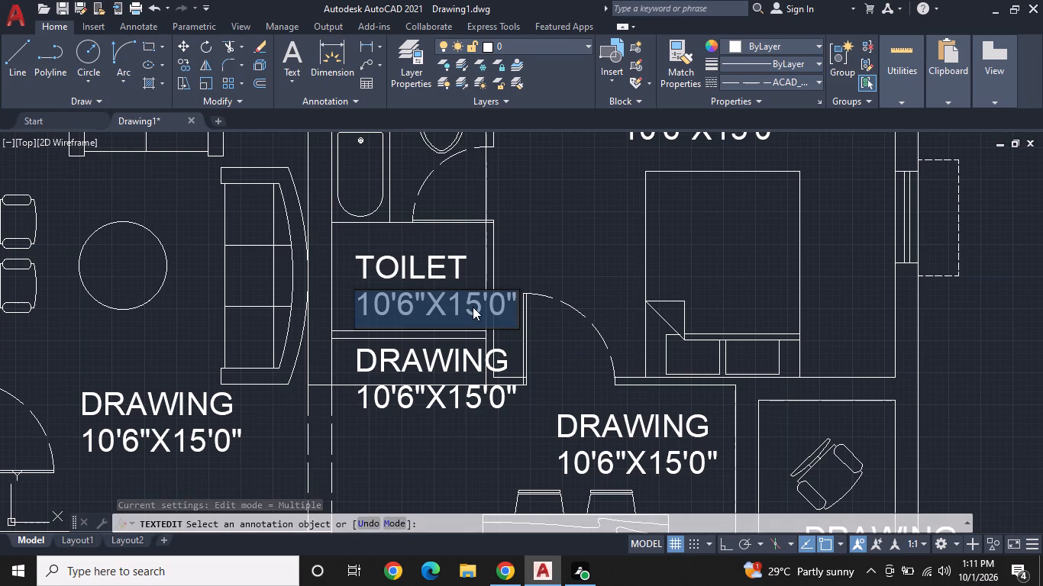
pyautogui.press('BackSpace')
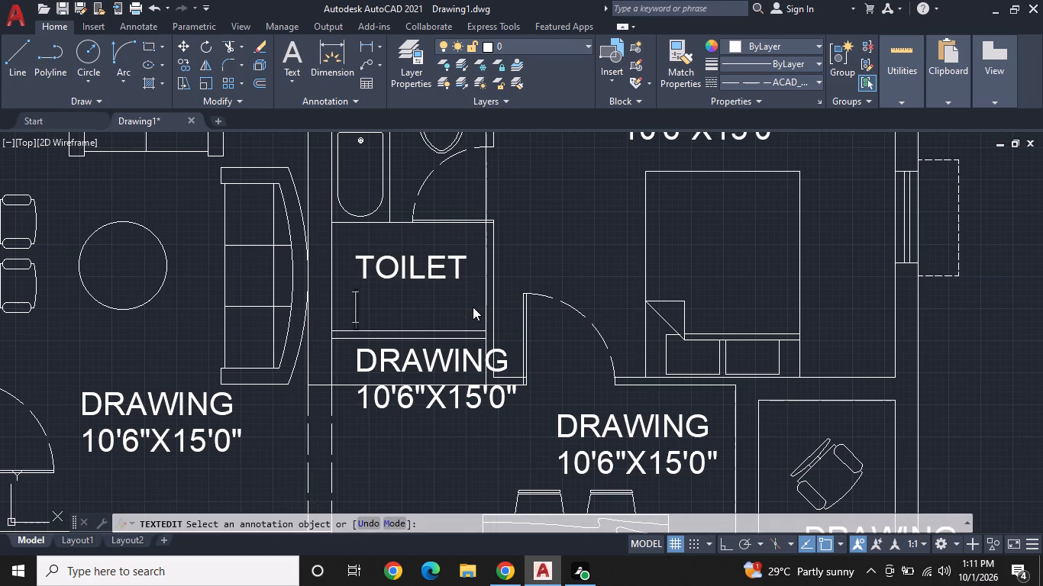
pyautogui.write('5\'0"X')
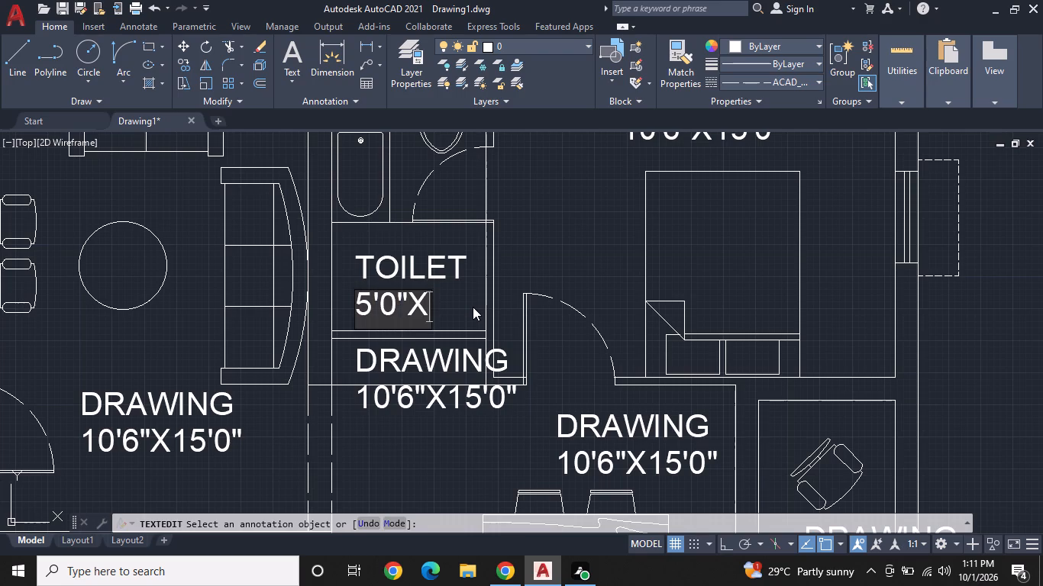
pyautogui.write('8\'0"')
pyautogui.press('Return')
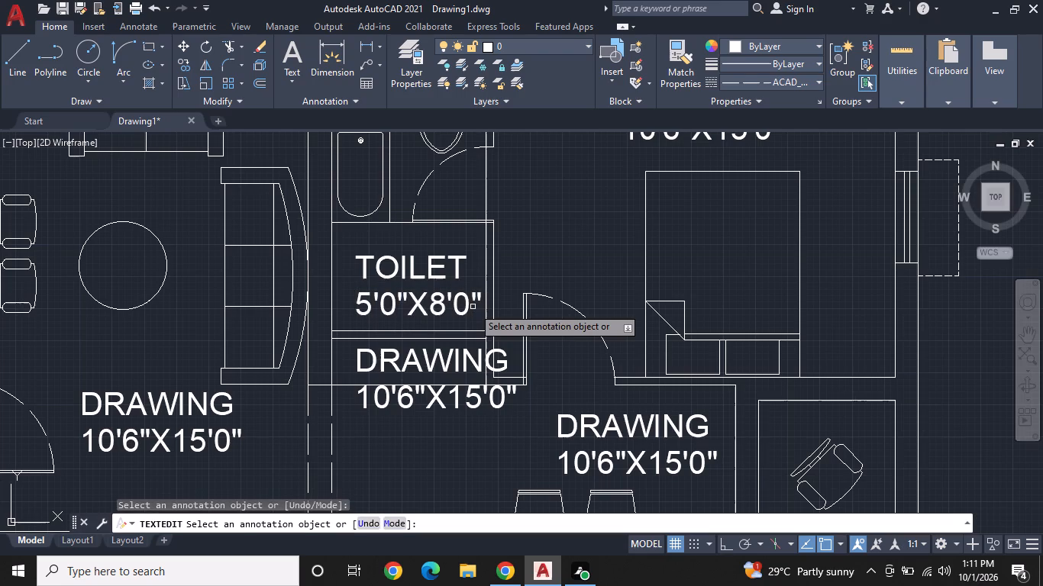
# Change the copied DRAWING label directly below the TOILET label to POOJA and erase its size line.
pyautogui.click(468, 361)
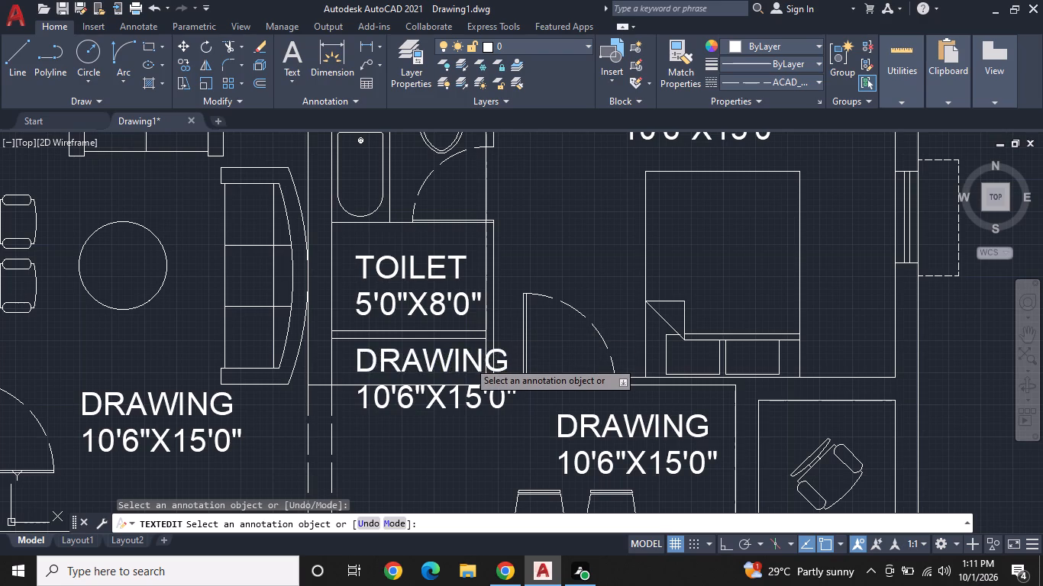
pyautogui.press('BackSpace')
pyautogui.write('POOJA')
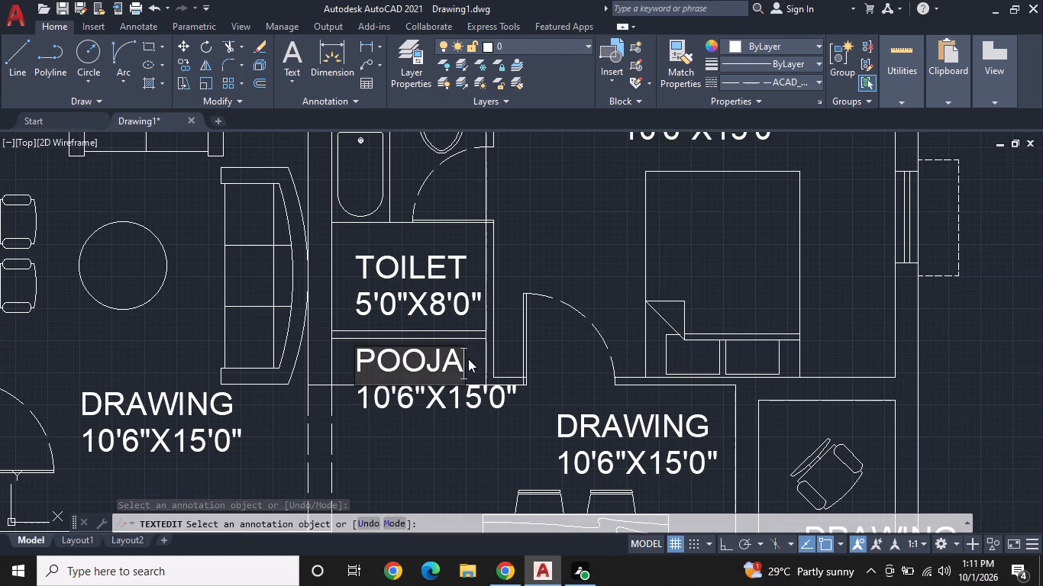
pyautogui.press('Return')
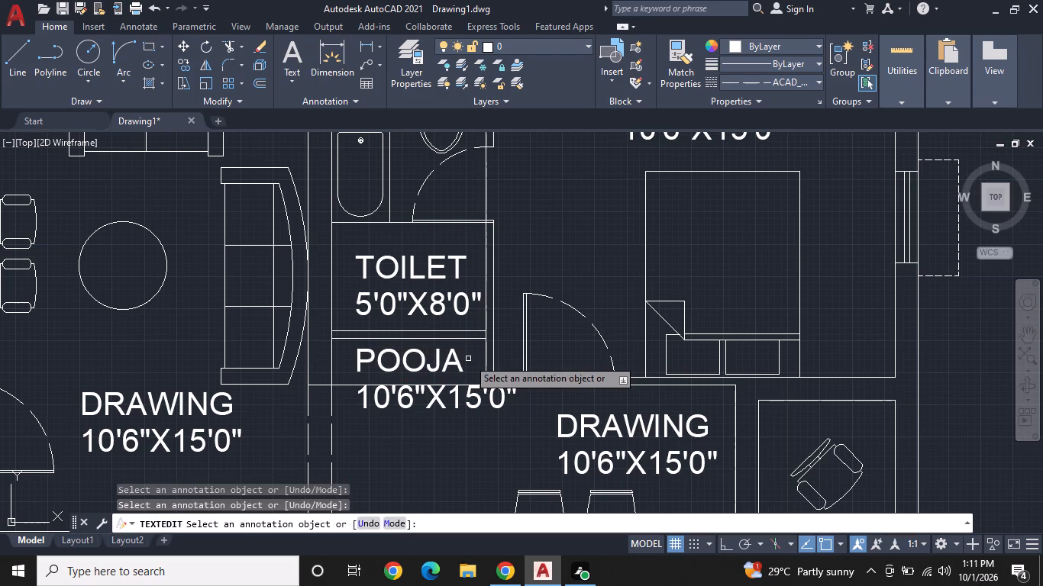
pyautogui.press('Escape')
pyautogui.click(493, 398)
pyautogui.rightClick(493, 398)
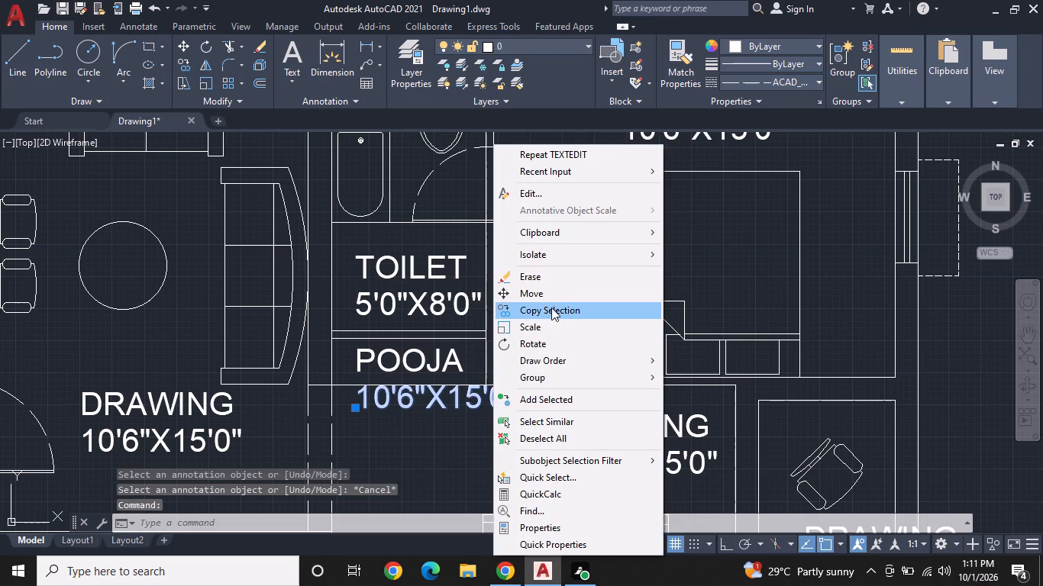
pyautogui.click(562, 282)
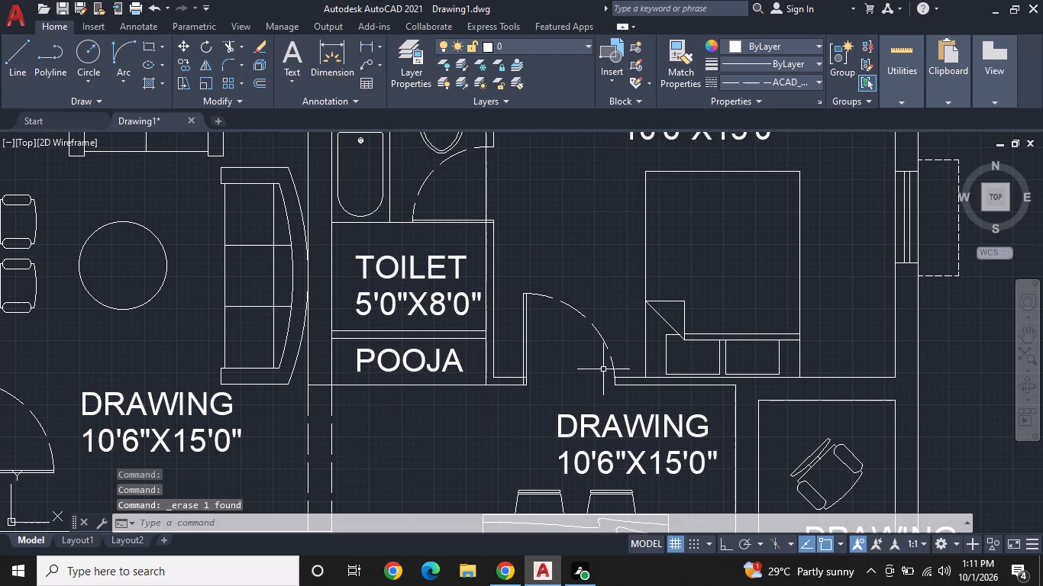
# Change the copied label above the dining table to DINING with the size line 13'6"X10'.
pyautogui.moveTo(596, 372); pyautogui.dragTo(396, 333, button='middle')
pyautogui.click(448, 382)
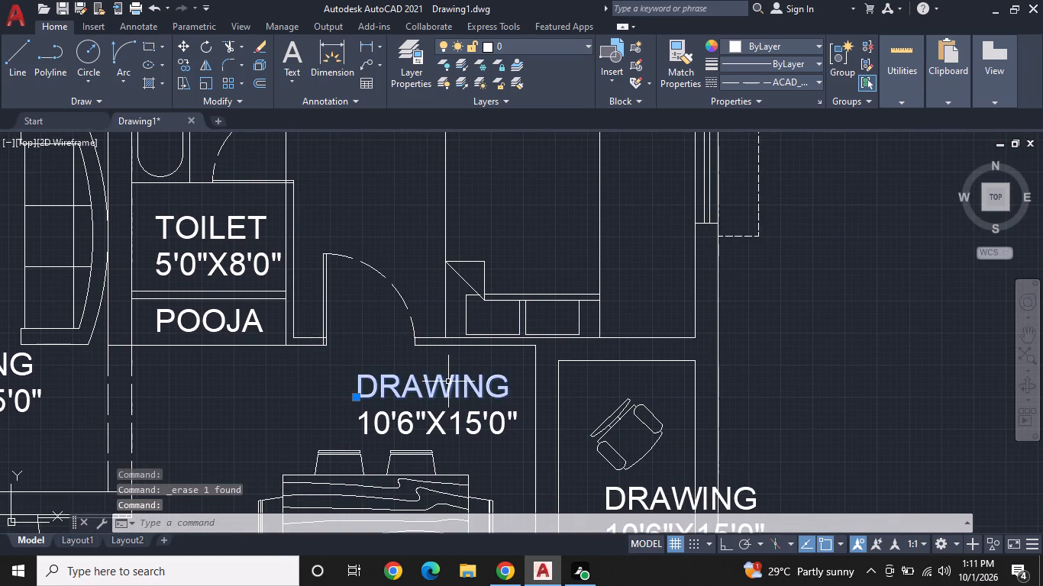
pyautogui.doubleClick(439, 382)
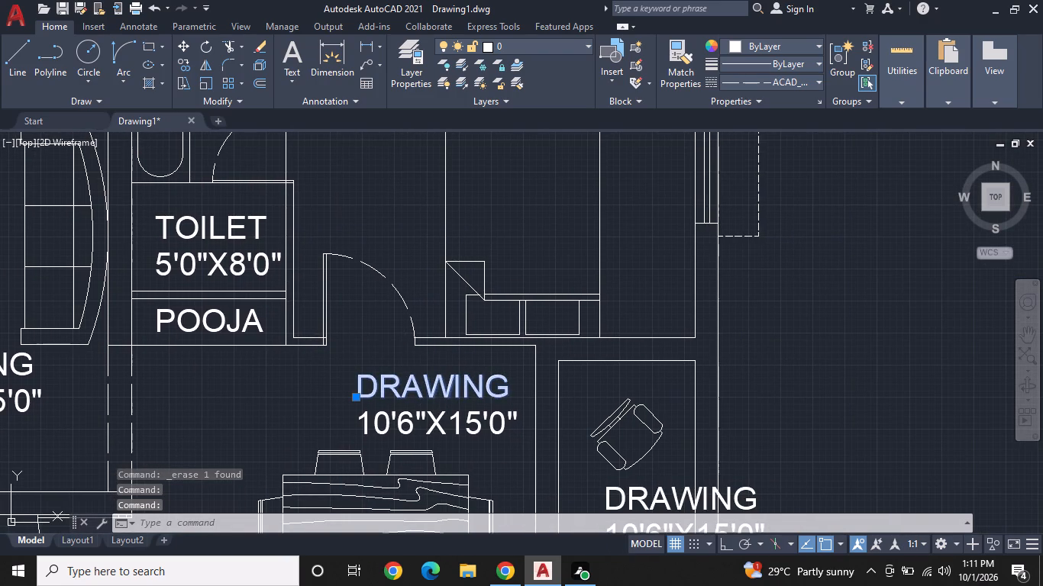
pyautogui.press('BackSpace')
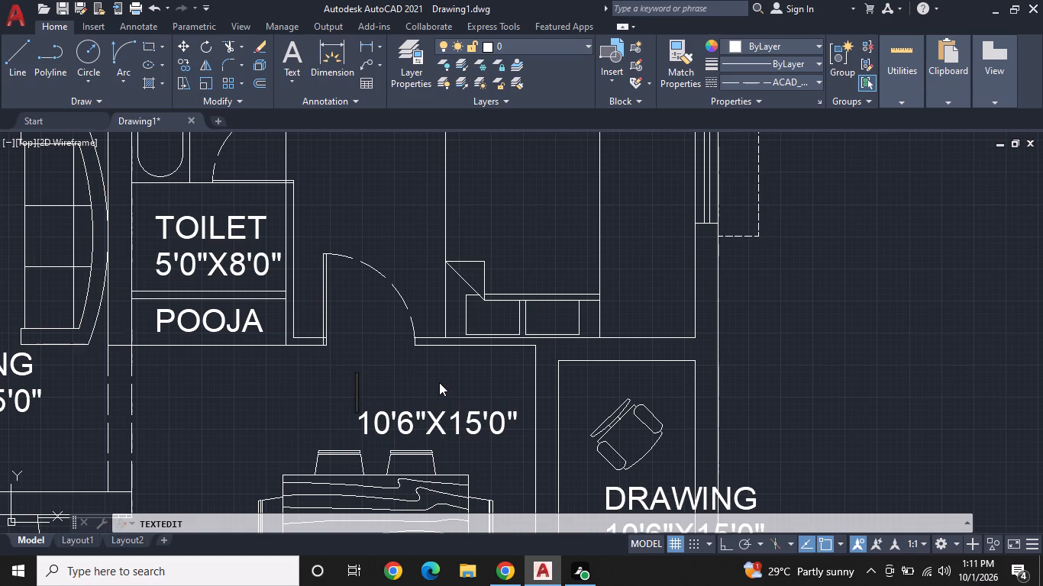
pyautogui.write('DINI')
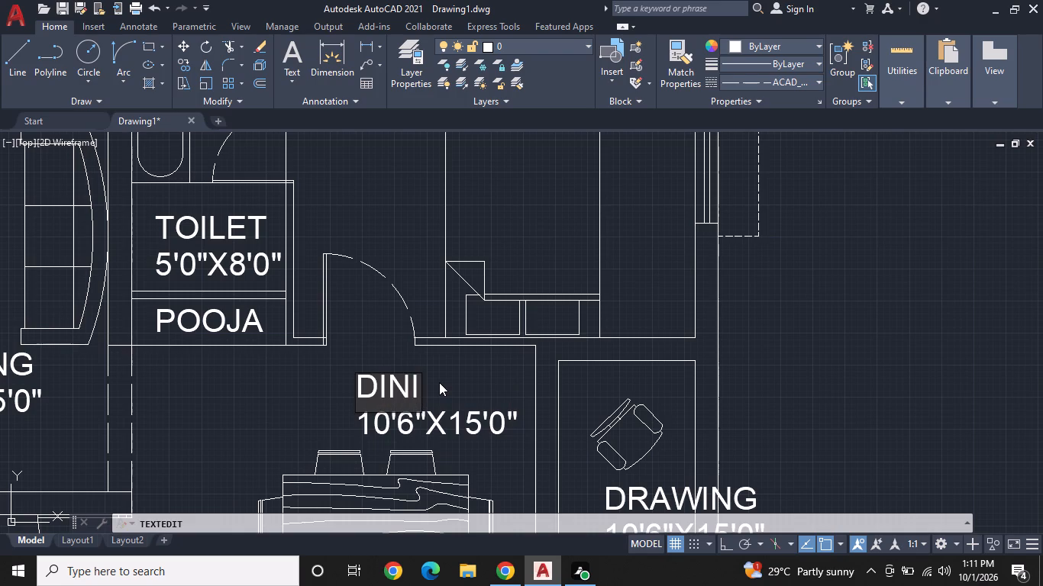
pyautogui.write('NG')
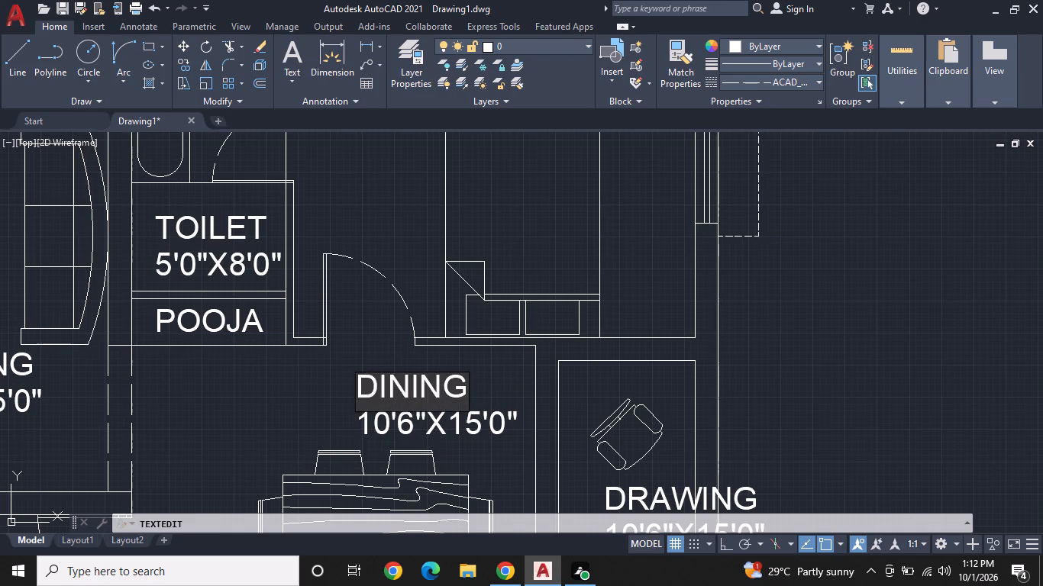
pyautogui.click(471, 416)
pyautogui.click(471, 416)
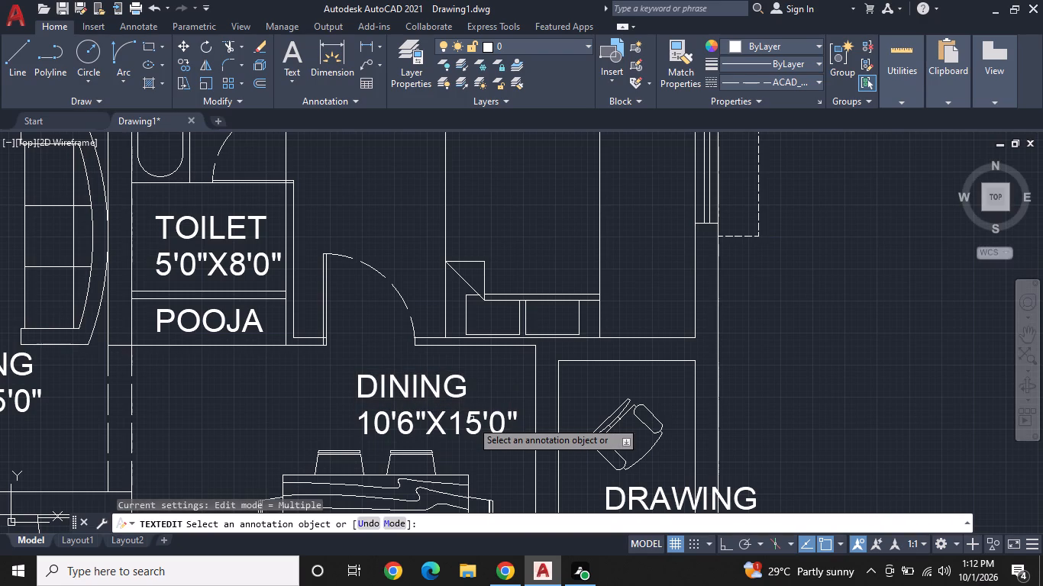
pyautogui.click(471, 420)
pyautogui.press('BackSpace')
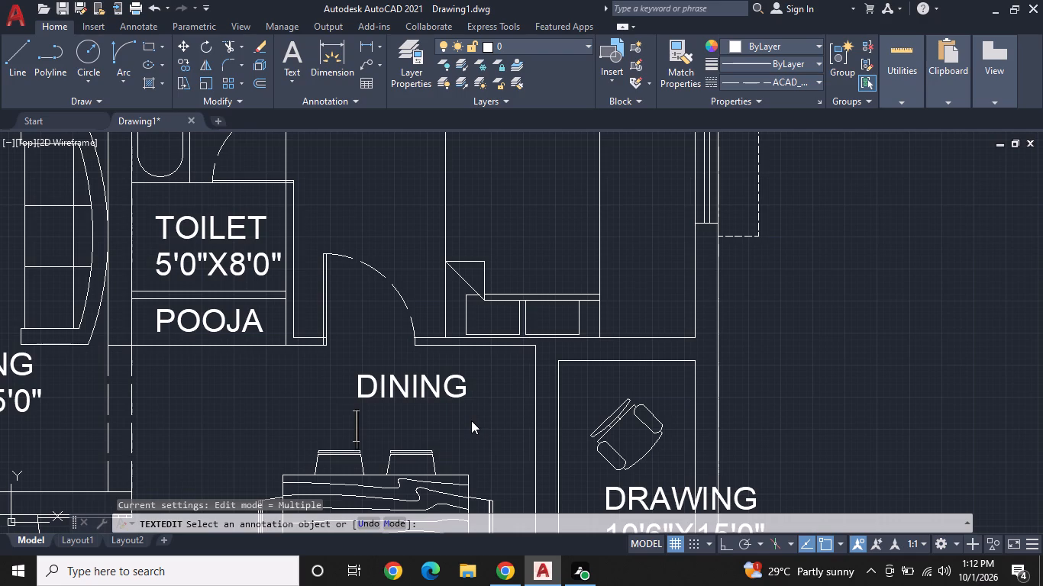
pyautogui.write("13'")
pyautogui.press('6')
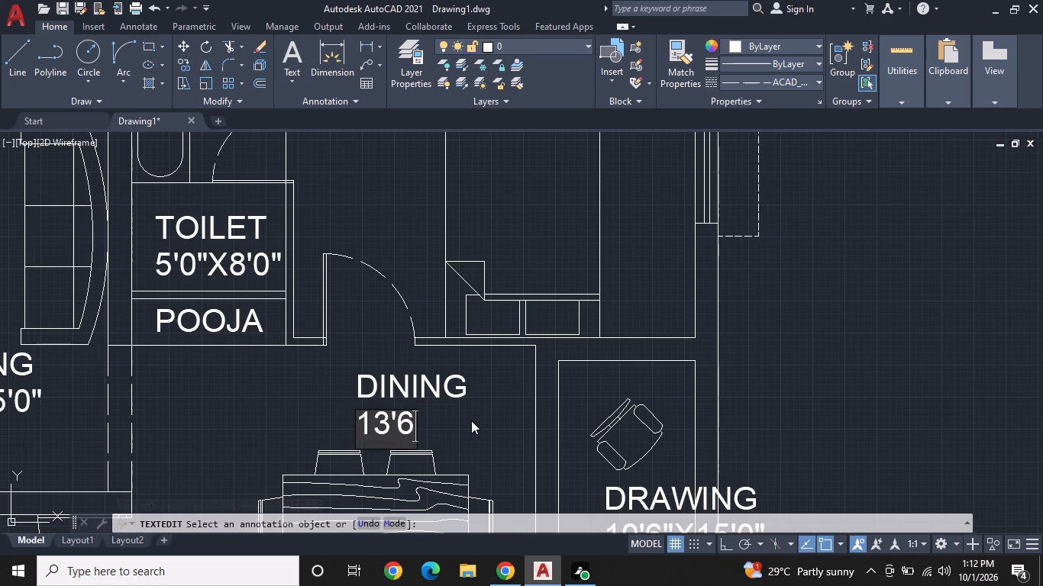
pyautogui.hotkey('shift', '"')
pyautogui.press('x')
pyautogui.write("10'")
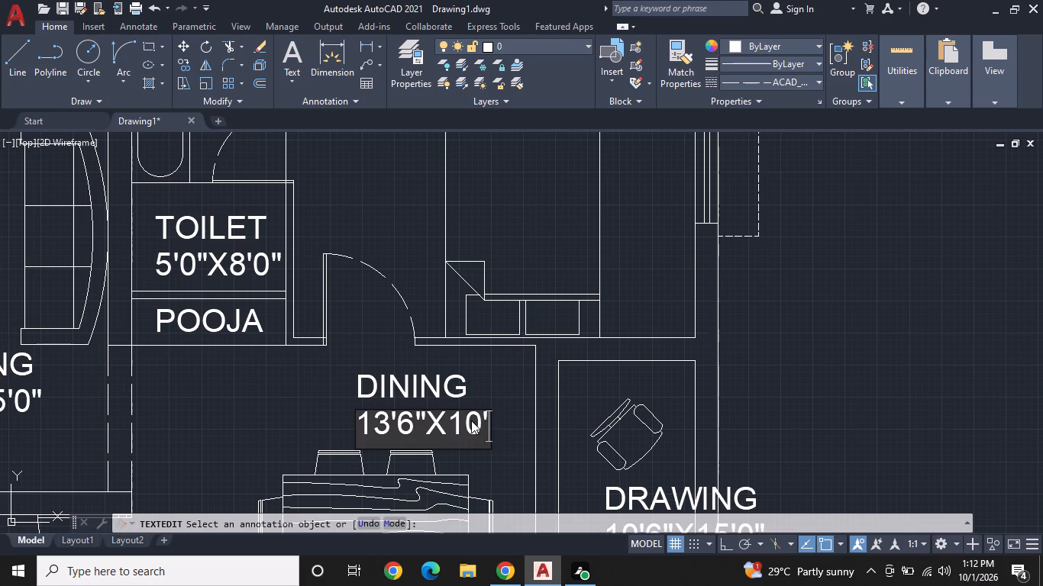
pyautogui.press('Return')
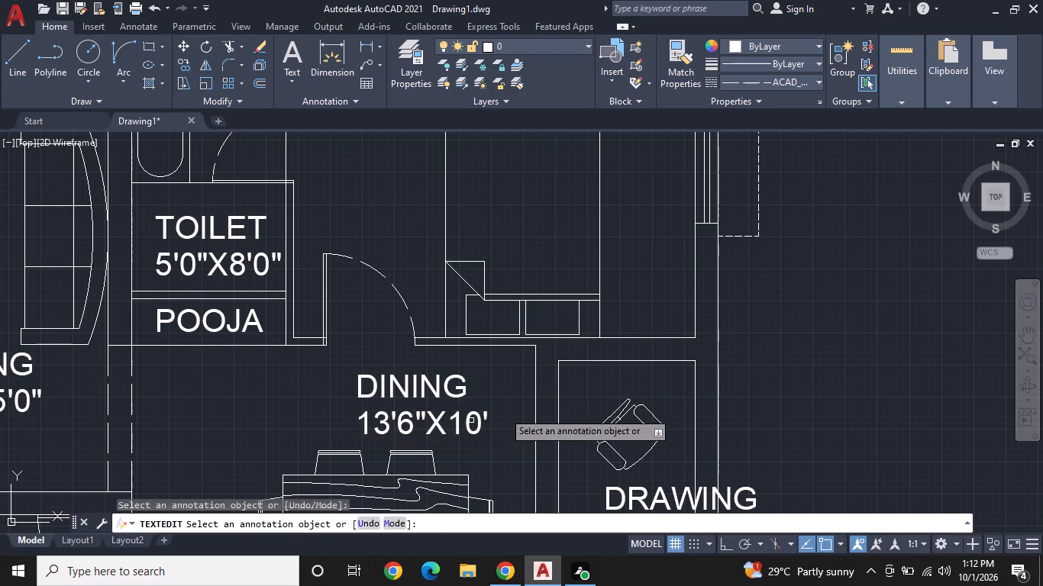
# Change the copied label in the northeast bedroom to BED ROOM with the size line 13'0"X10'0".
pyautogui.scroll(-1, 583, 369)
pyautogui.moveTo(544, 182); pyautogui.dragTo(548, 262, button='middle')
pyautogui.scroll(1, 548, 262)
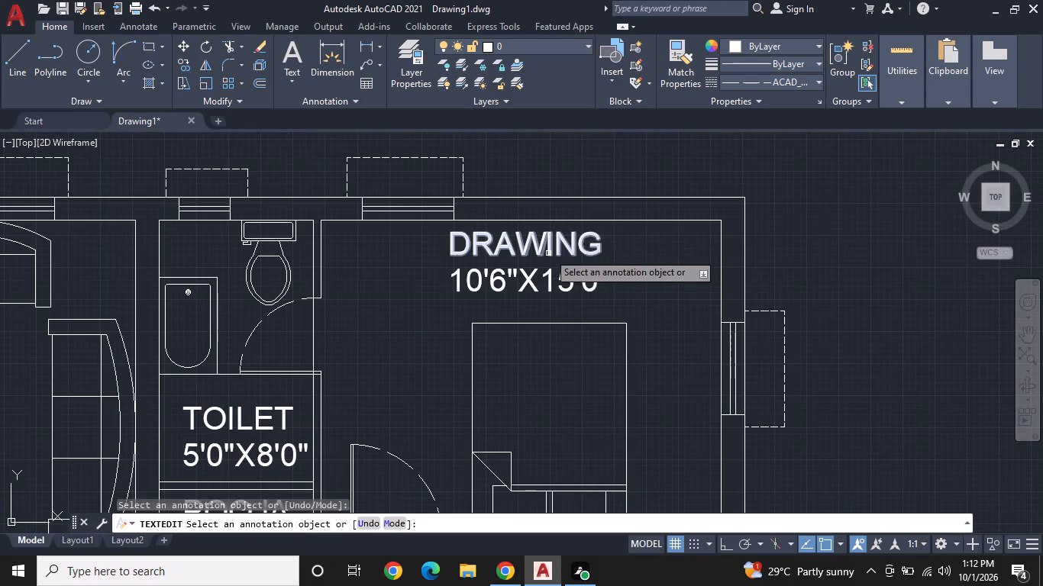
pyautogui.click(551, 240)
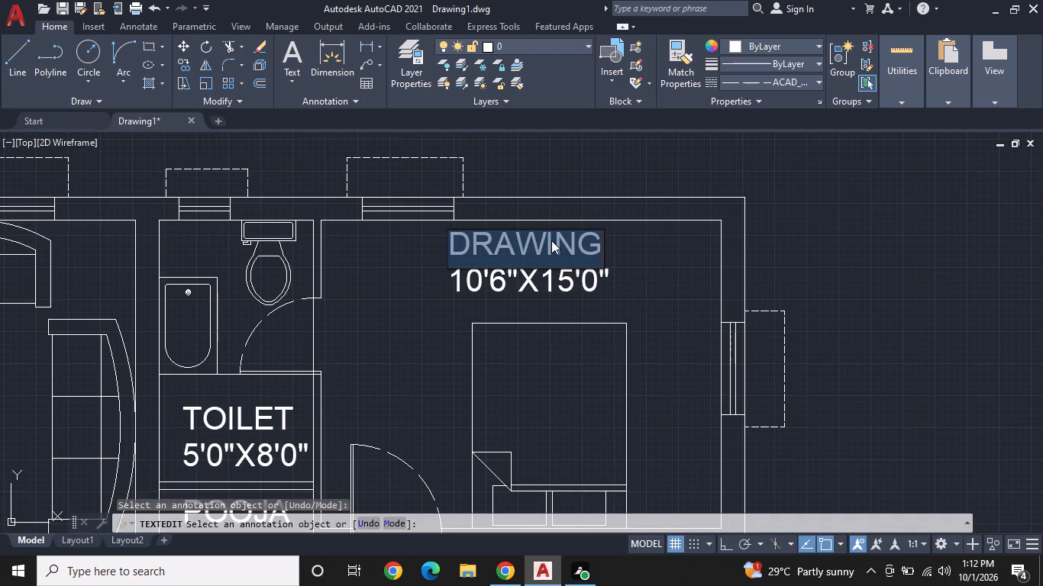
pyautogui.press('BackSpace')
pyautogui.write('BED ROOM')
pyautogui.press('space')
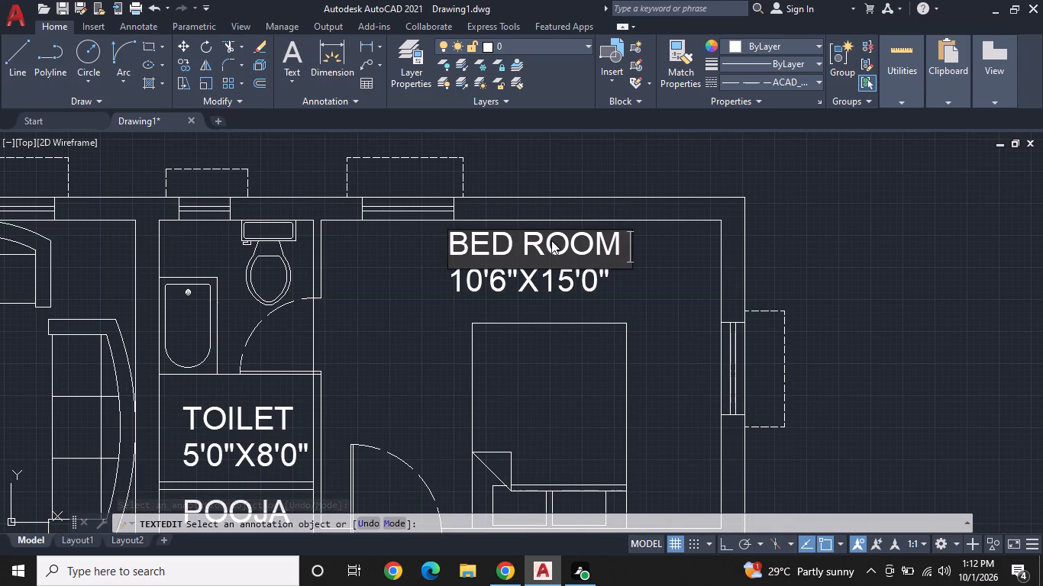
pyautogui.click(572, 278)
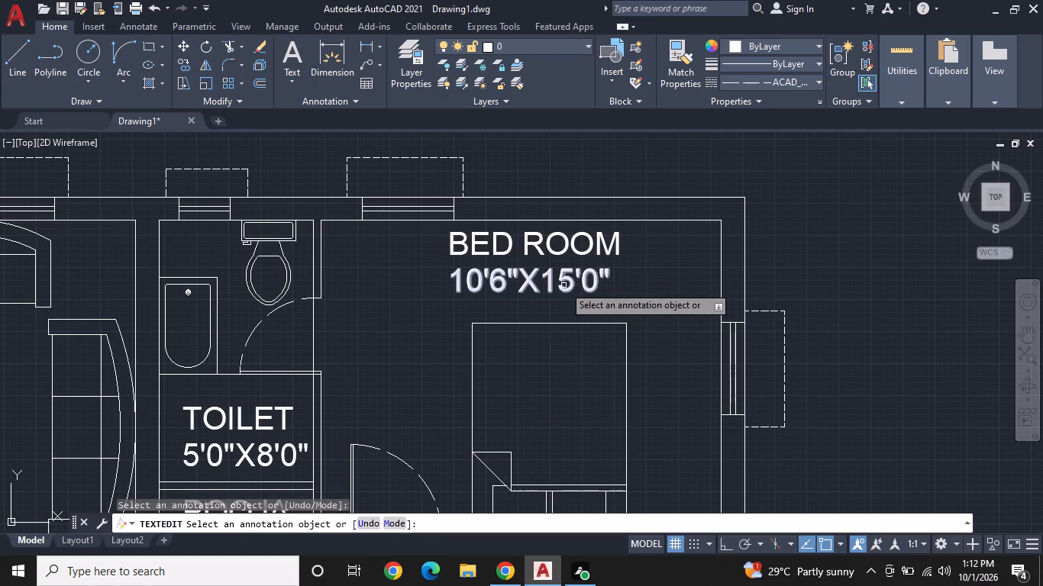
pyautogui.click(563, 285)
pyautogui.press('BackSpace')
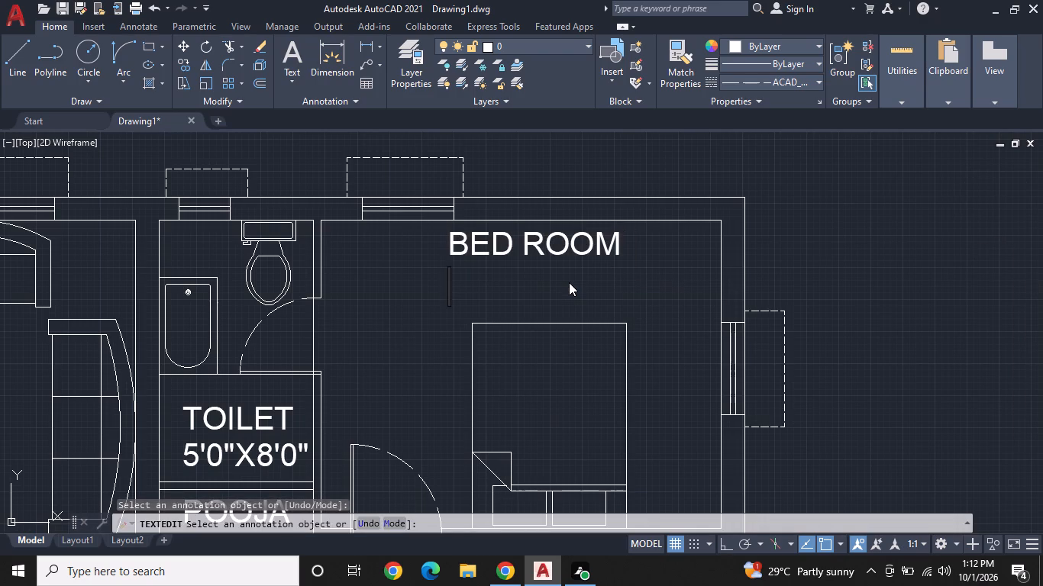
pyautogui.write("13'")
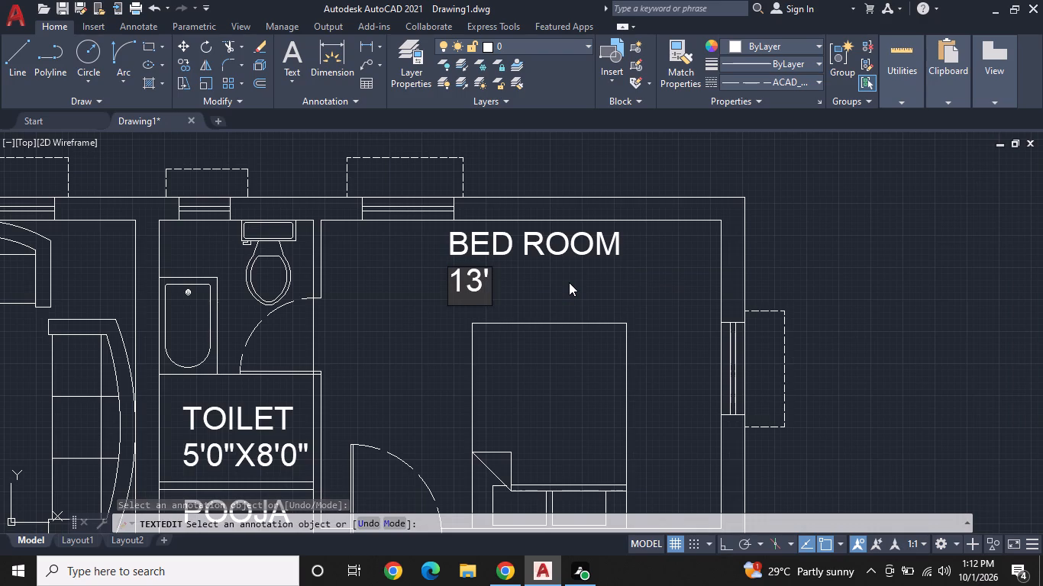
pyautogui.press('0')
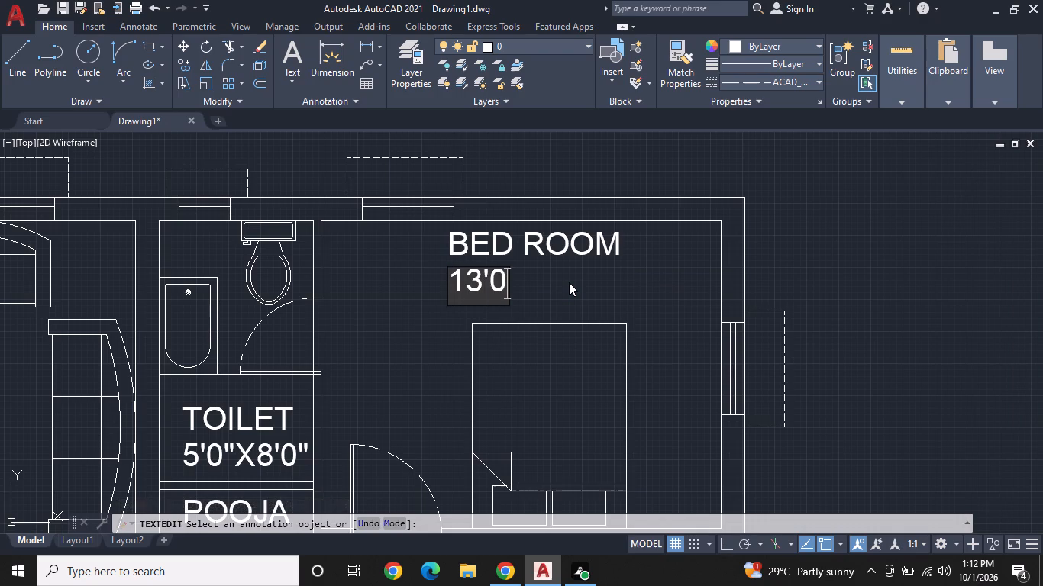
pyautogui.write('"X')
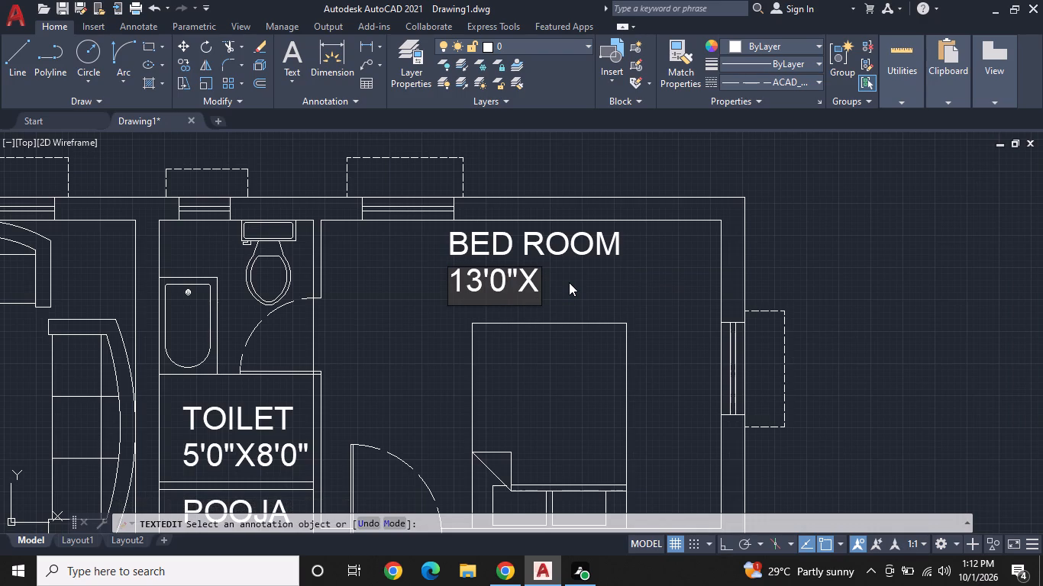
pyautogui.write('10\'0"')
pyautogui.press('Return')
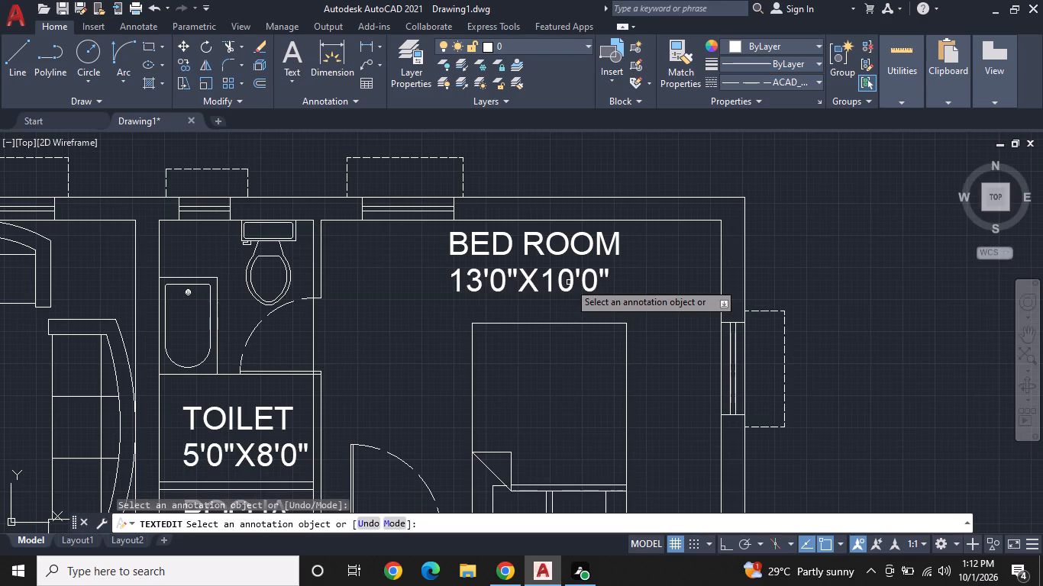
# Change the copied label in the east sitting area to read 5'0"WIDE on the first line and BALCONY on the second.
pyautogui.scroll(-1, 569, 282)
pyautogui.moveTo(570, 275); pyautogui.dragTo(553, 144, button='middle')
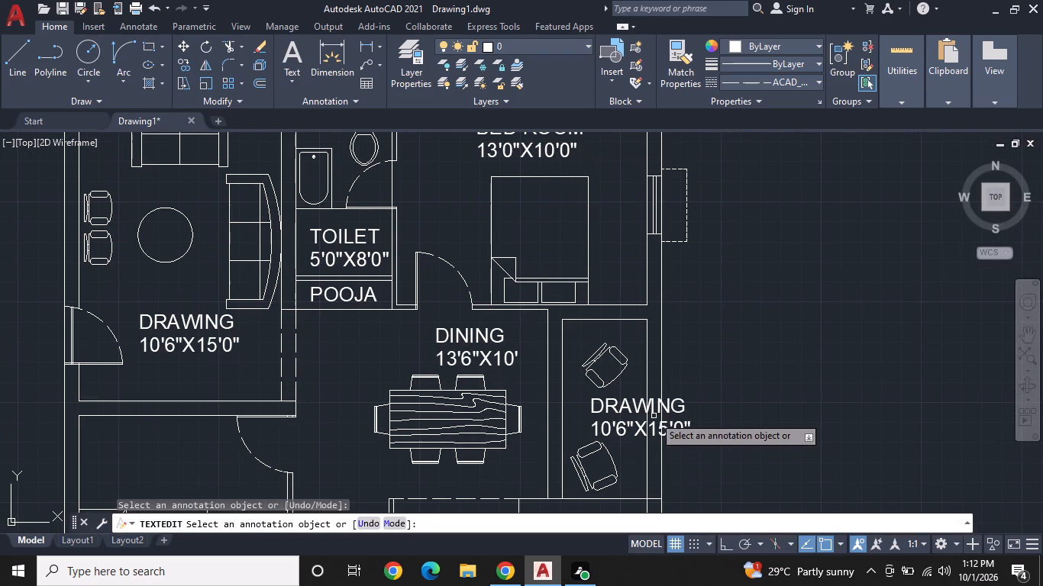
pyautogui.click(651, 401)
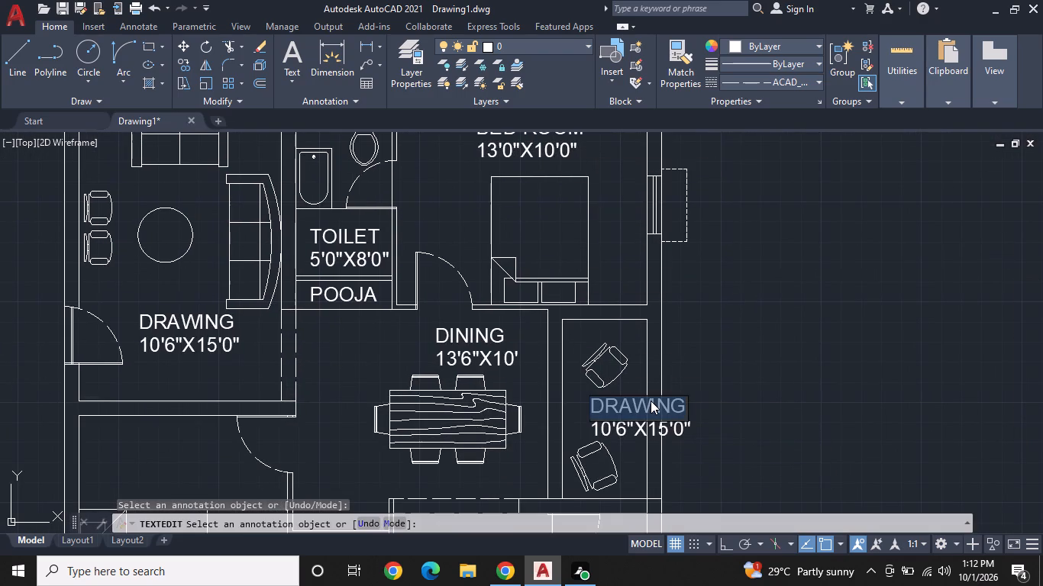
pyautogui.press('BackSpace')
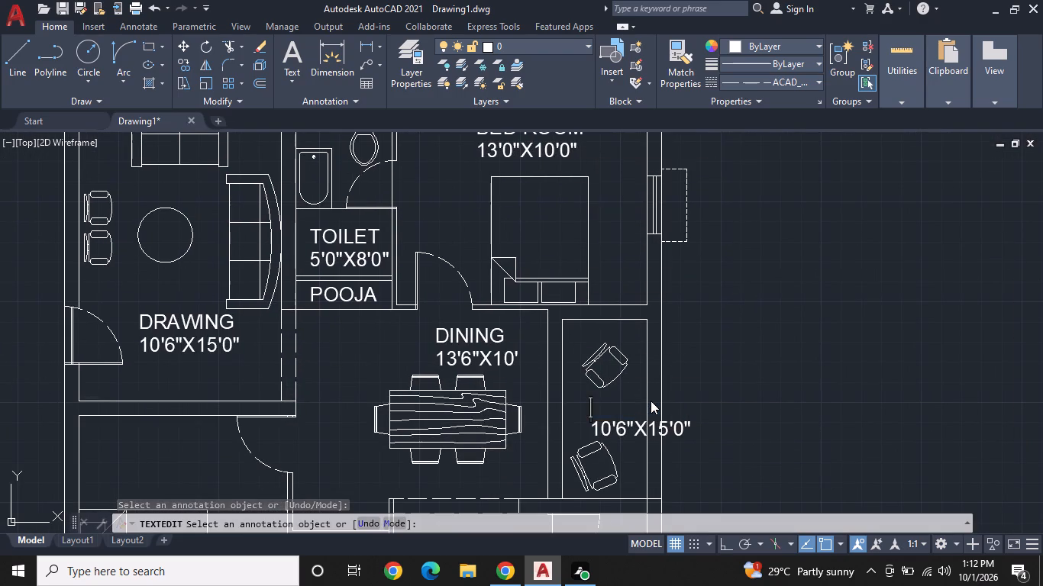
pyautogui.press('5')
pyautogui.press("'")
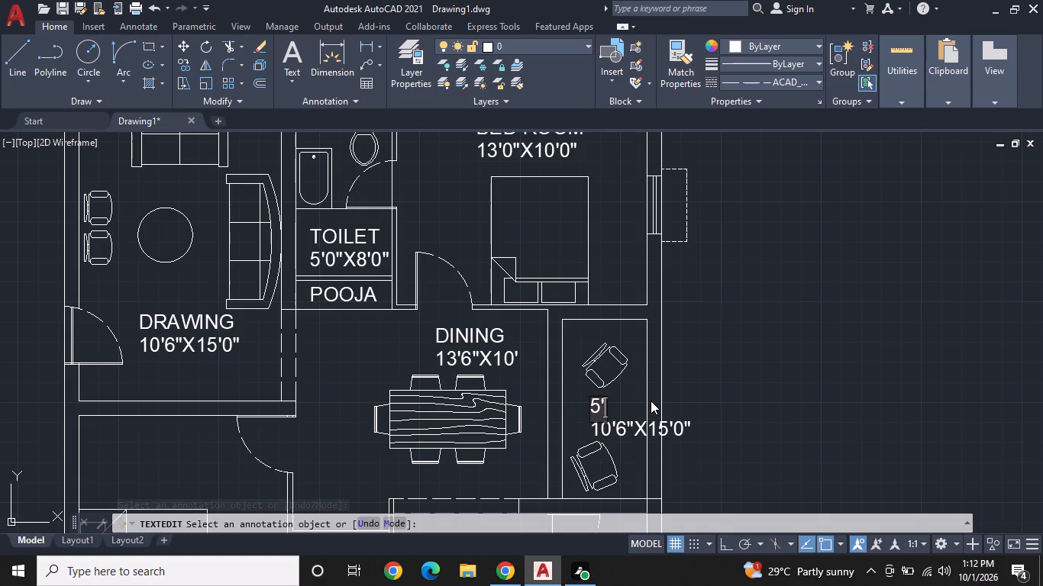
pyautogui.write('0"')
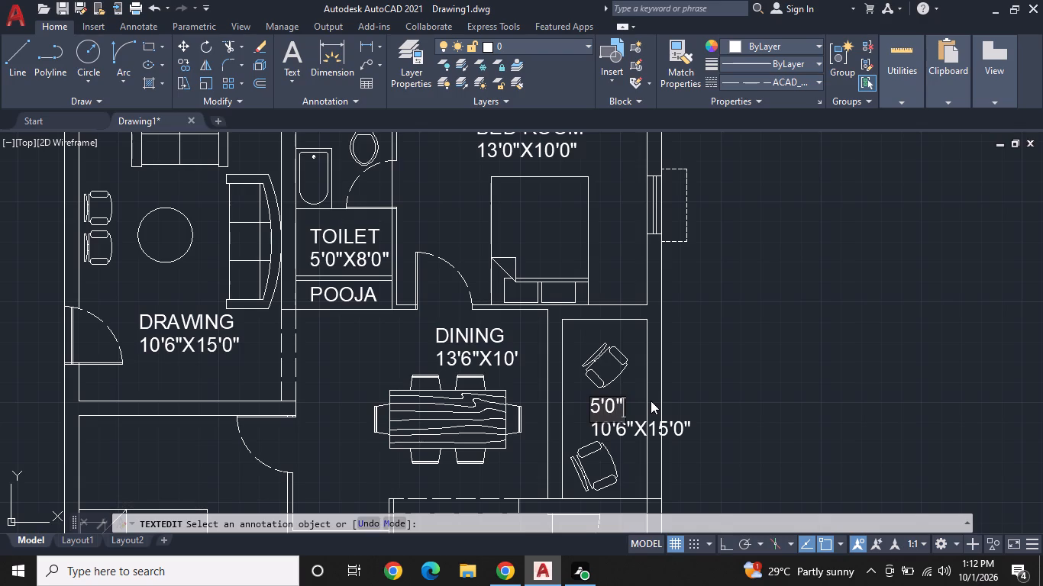
pyautogui.write('WIDE')
pyautogui.click(683, 432)
pyautogui.click(680, 426)
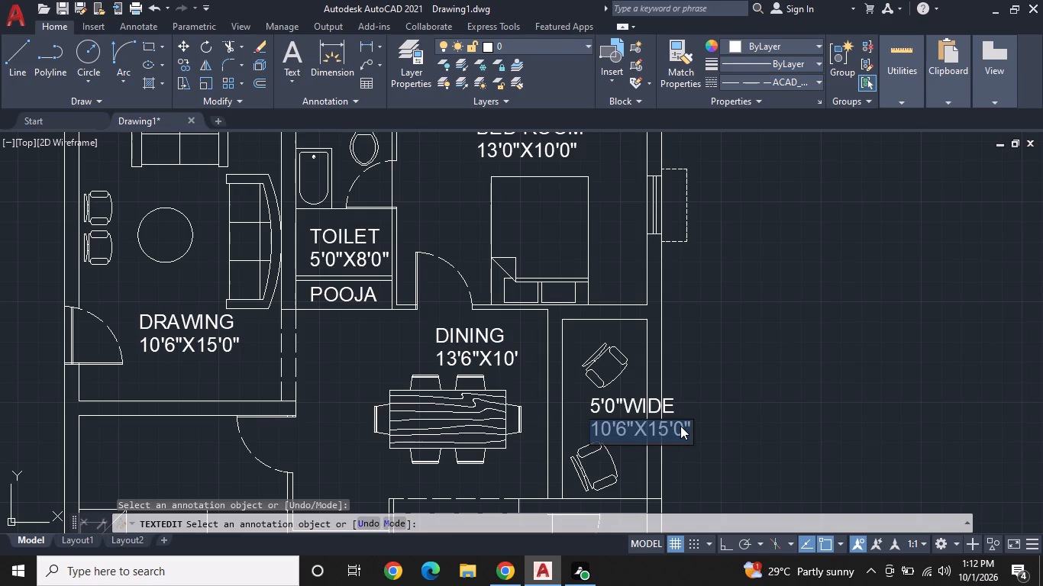
pyautogui.press('BackSpace')
pyautogui.write('BALCONY')
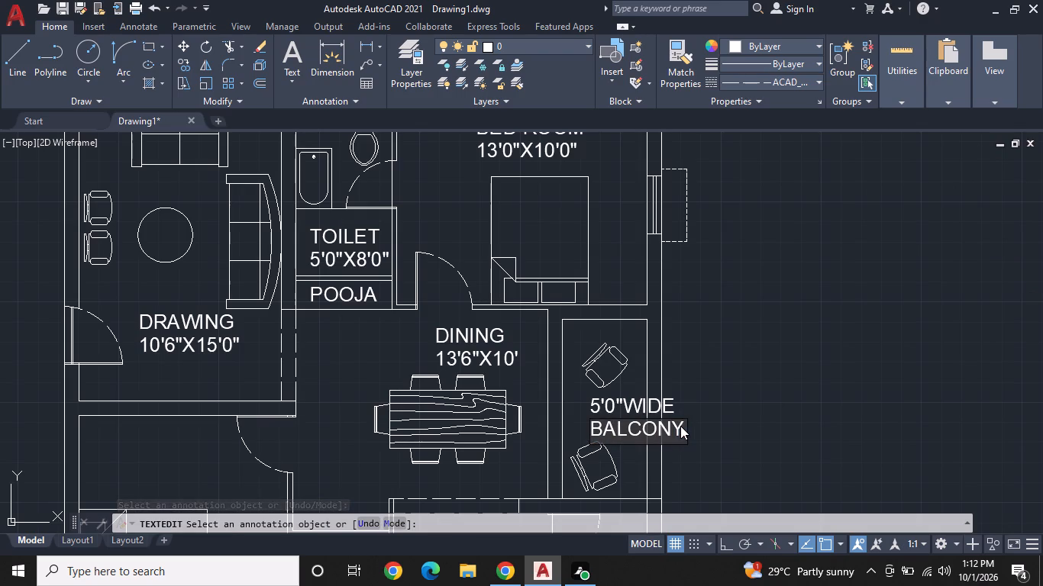
pyautogui.press('Return')
# Change the copied DRAWING label in the room east of the stove to read 4'9'WIDE on the first line and UTILITY on the second.
pyautogui.moveTo(670, 398); pyautogui.dragTo(666, 379, button='middle')
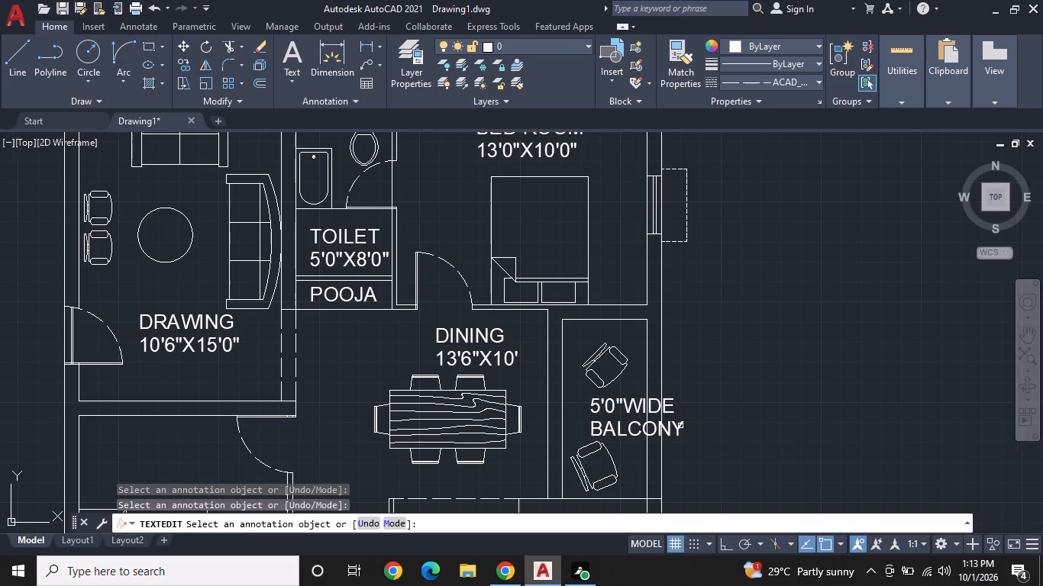
pyautogui.moveTo(666, 379); pyautogui.dragTo(659, 186, button='middle')
pyautogui.click(611, 404)
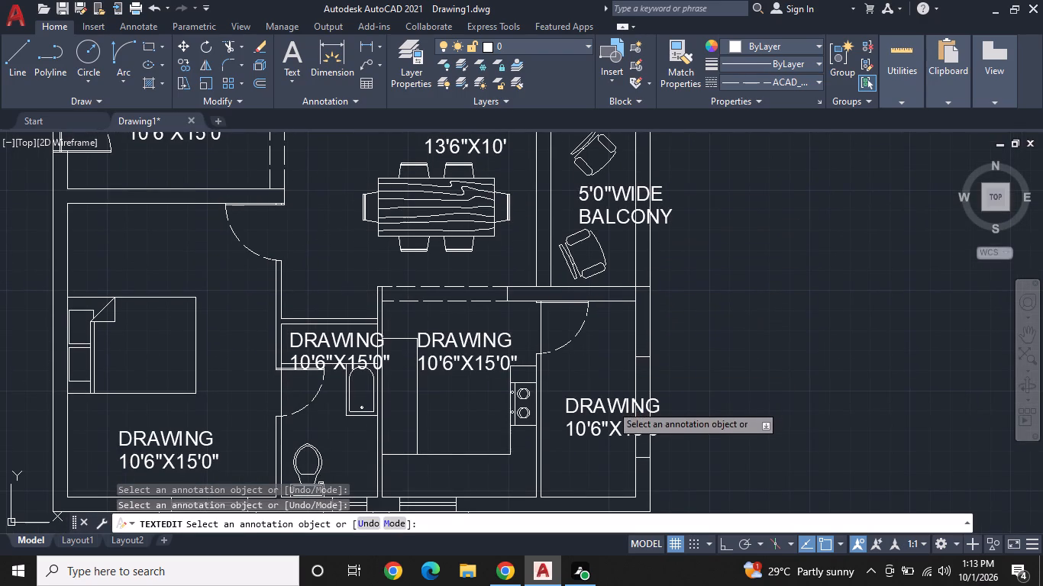
pyautogui.press('BackSpace')
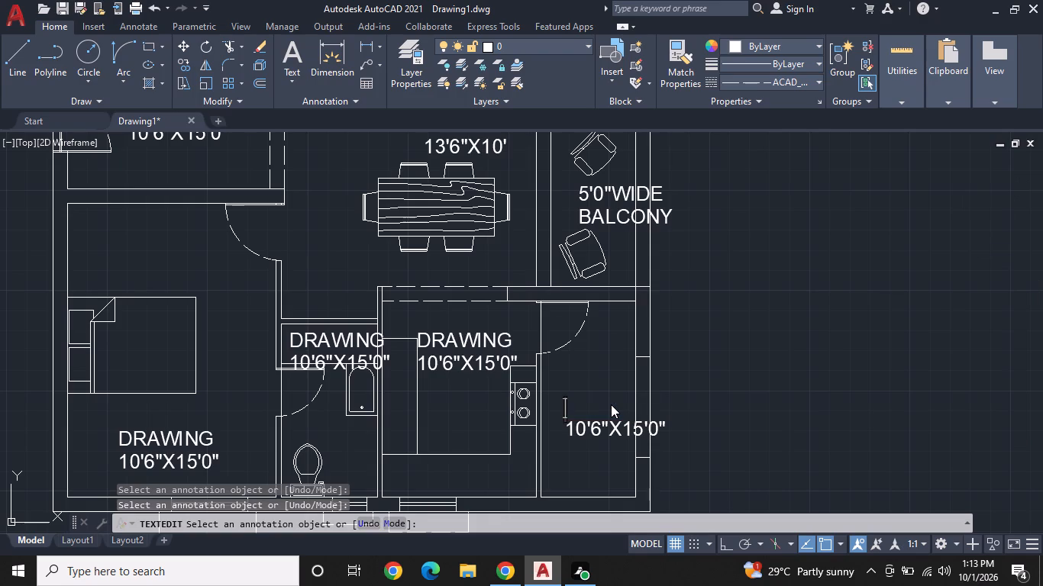
pyautogui.write("4'")
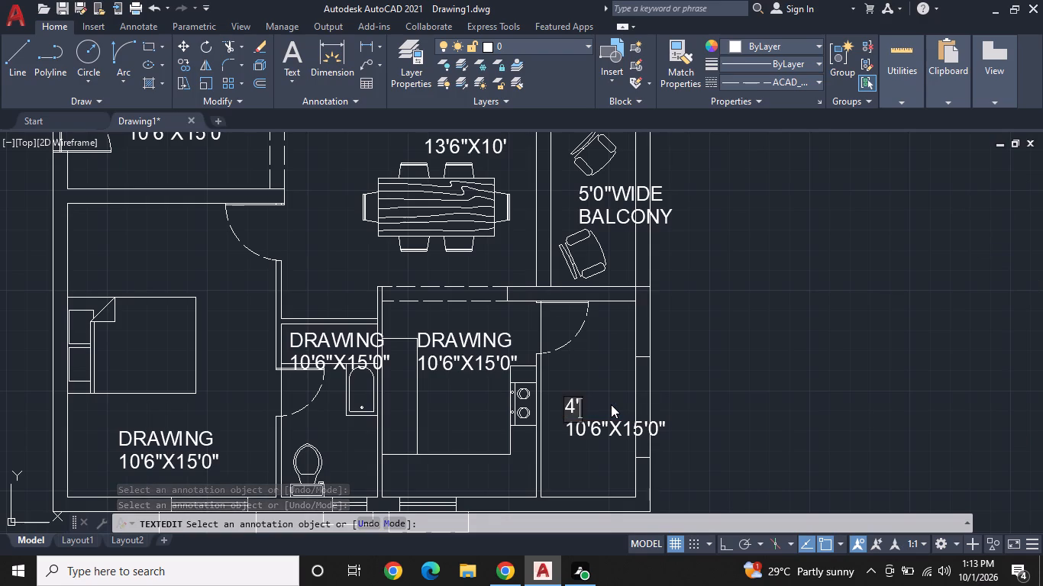
pyautogui.write("9'")
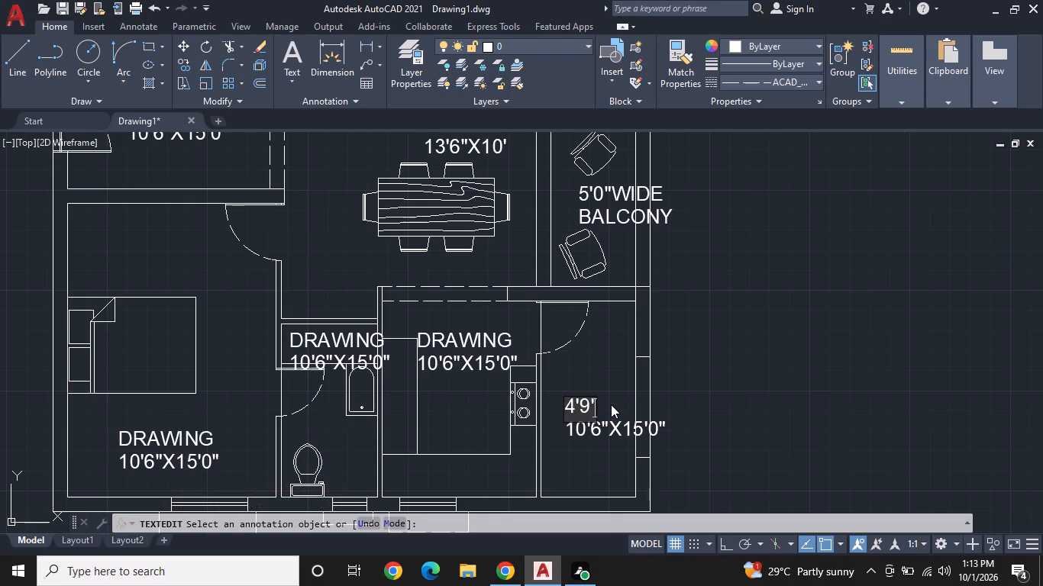
pyautogui.write('WIDE')
pyautogui.press('space')
pyautogui.click(626, 427)
pyautogui.click(626, 427)
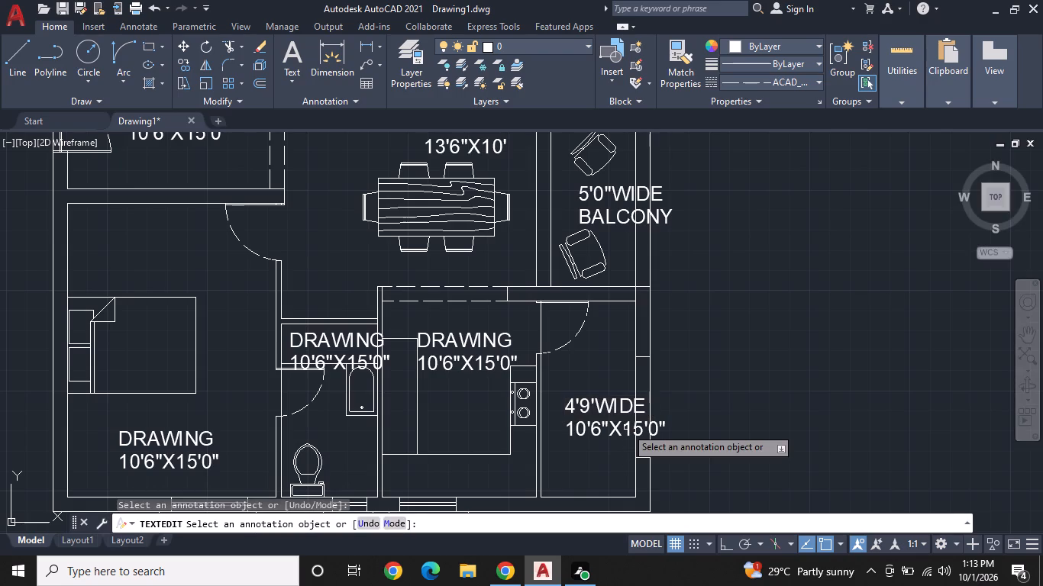
pyautogui.click(633, 430)
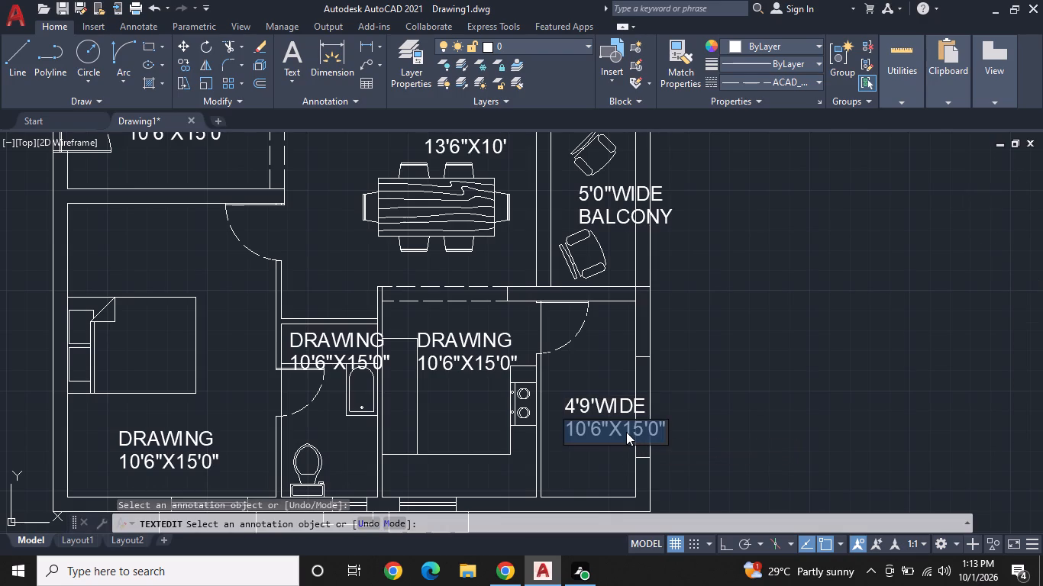
pyautogui.press('BackSpace')
pyautogui.write('UTY')
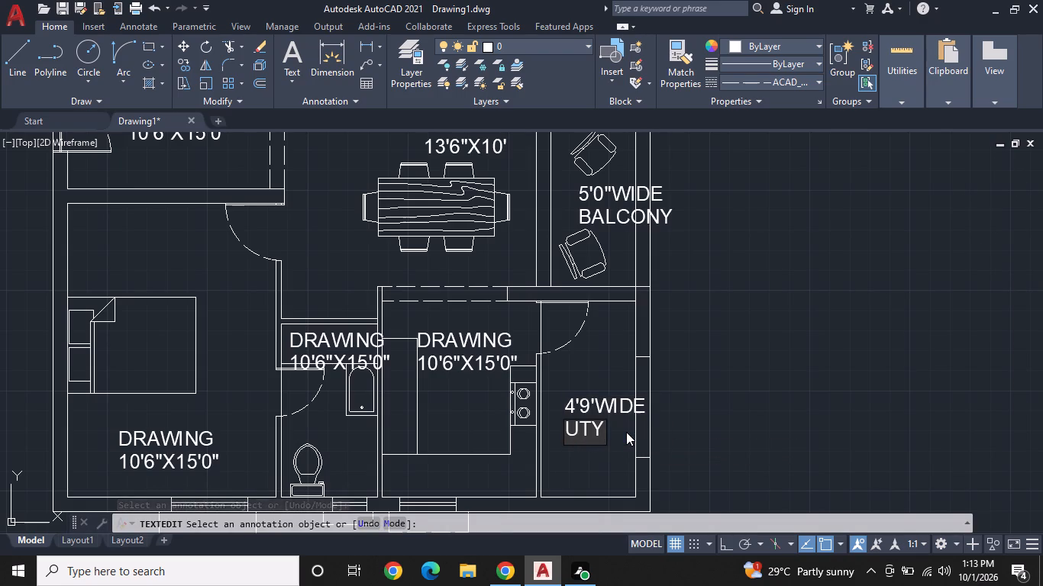
pyautogui.press('BackSpace')
pyautogui.write('IK')
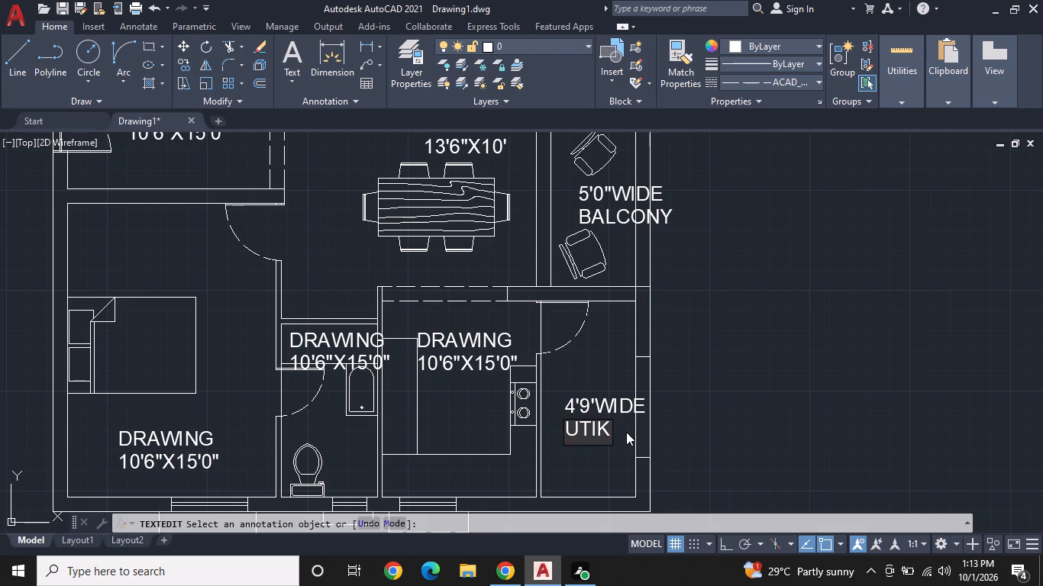
pyautogui.press('BackSpace')
pyautogui.press(';')
pyautogui.press('BackSpace')
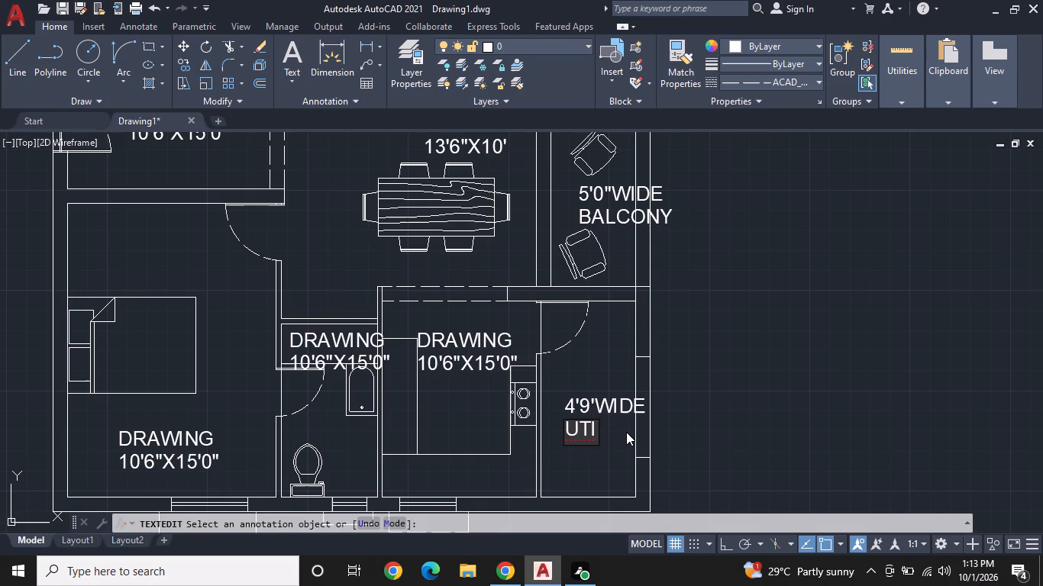
pyautogui.write('LIY')
pyautogui.press('BackSpace')
pyautogui.write('TY')
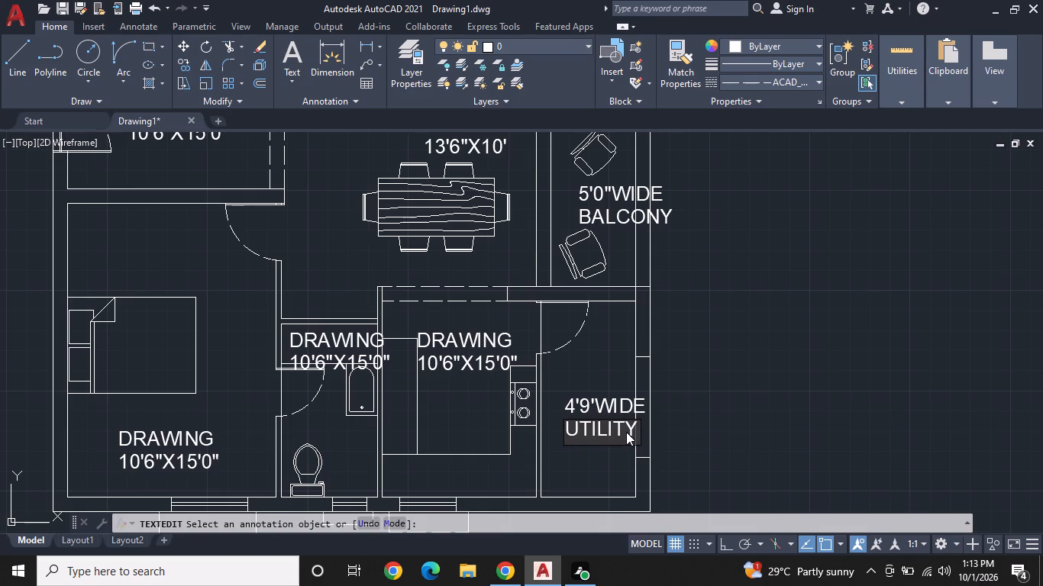
pyautogui.press('Return')
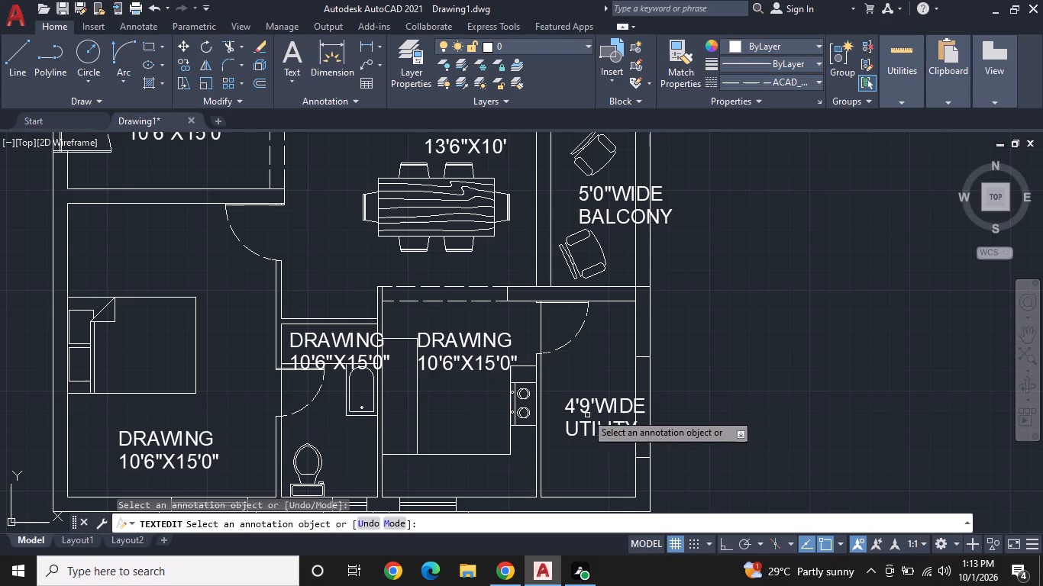
# Change the name line of the copied DRAWING label in the room with the stove to KITCHEN.
pyautogui.click(509, 347)
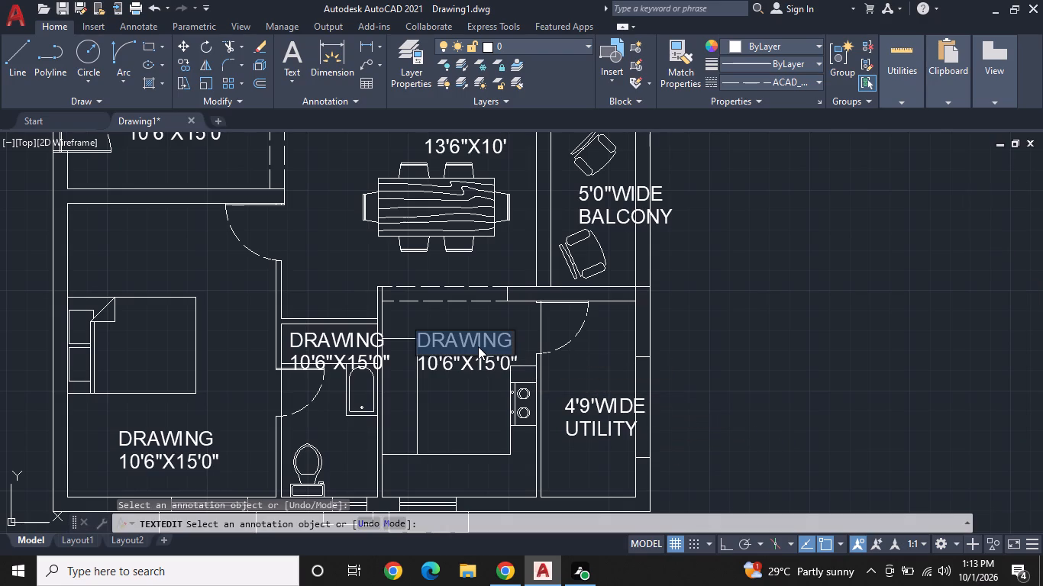
pyautogui.press('BackSpace')
pyautogui.write('KITCHR')
pyautogui.press('BackSpace')
pyautogui.write('EN')
pyautogui.scroll(-1, 473, 454)
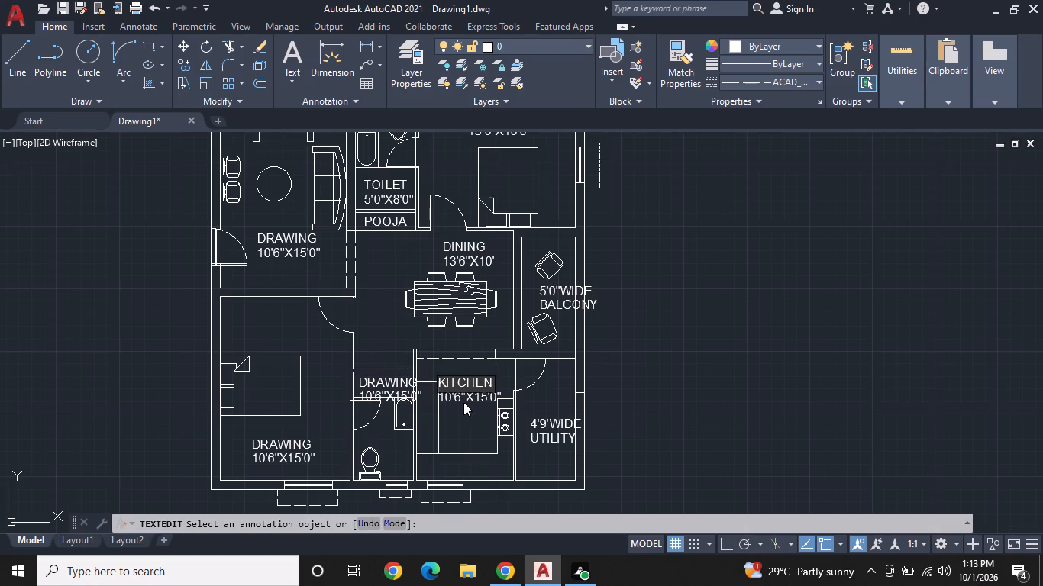
pyautogui.scroll(2, 463, 402)
pyautogui.click(492, 399)
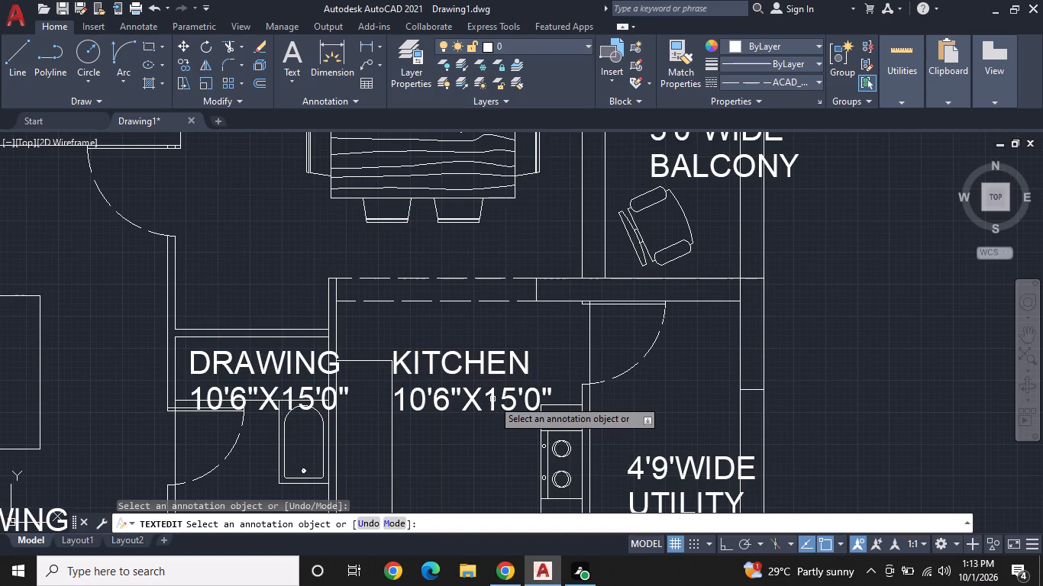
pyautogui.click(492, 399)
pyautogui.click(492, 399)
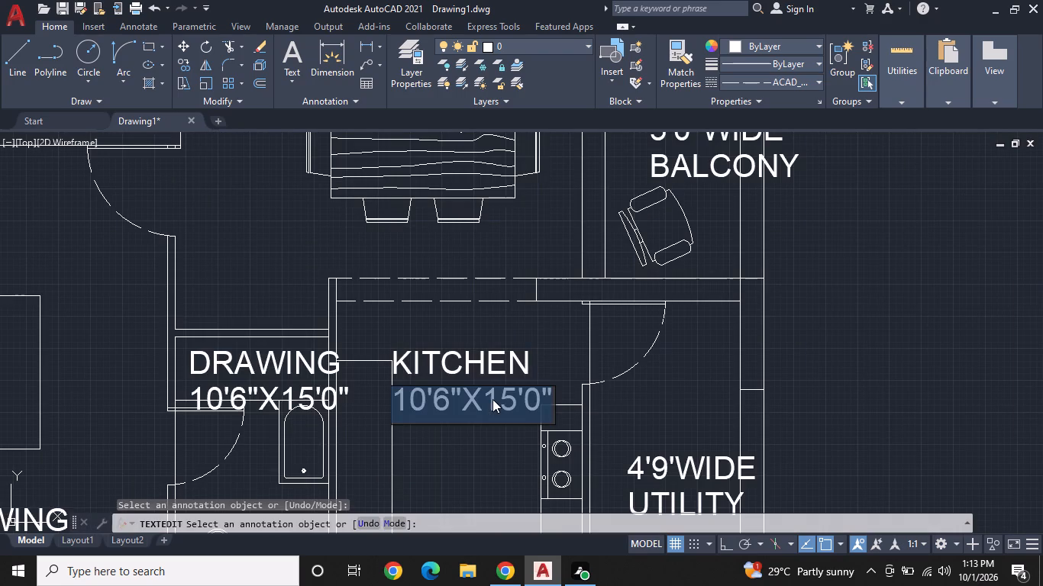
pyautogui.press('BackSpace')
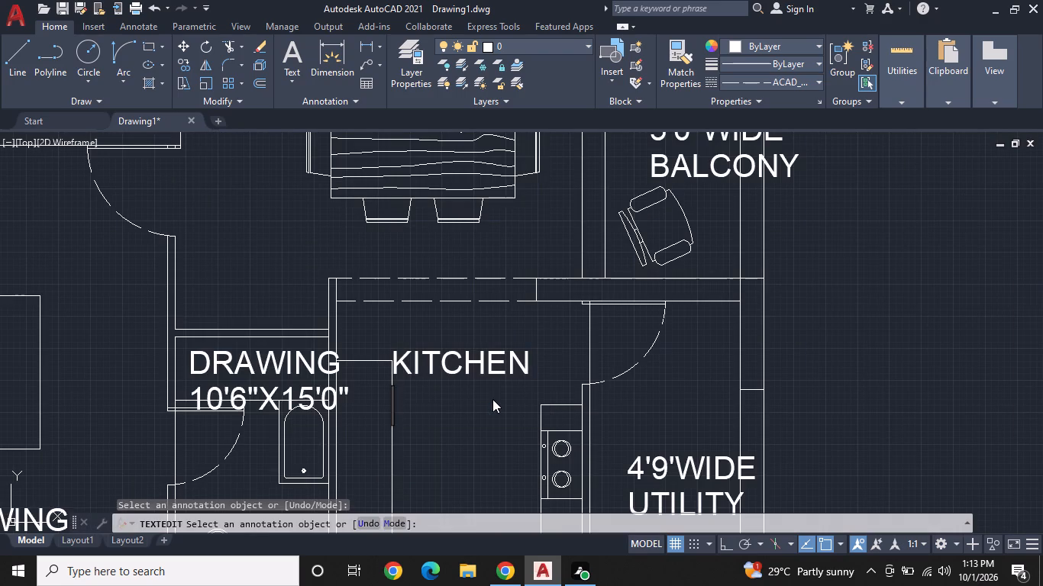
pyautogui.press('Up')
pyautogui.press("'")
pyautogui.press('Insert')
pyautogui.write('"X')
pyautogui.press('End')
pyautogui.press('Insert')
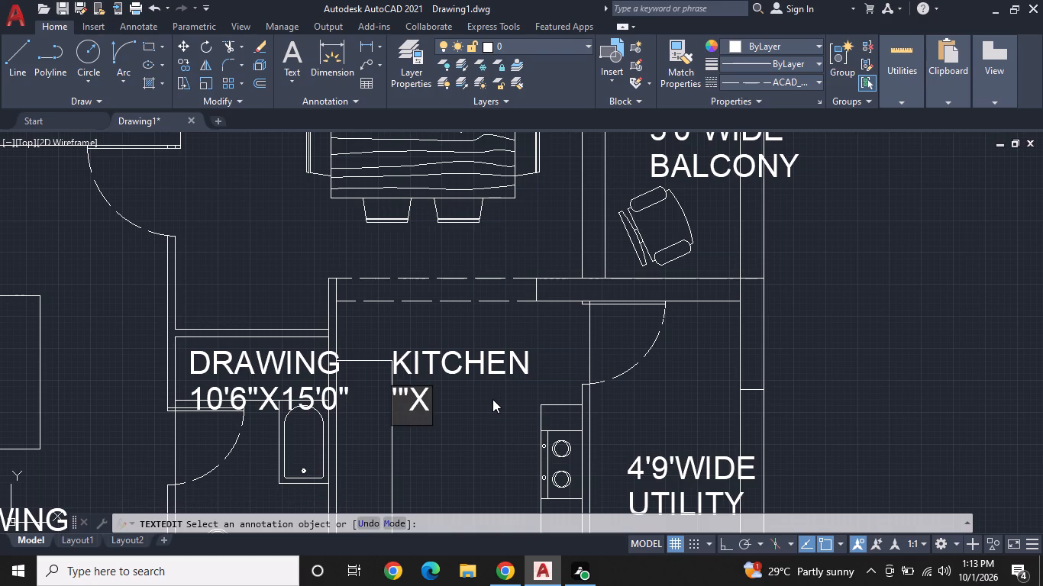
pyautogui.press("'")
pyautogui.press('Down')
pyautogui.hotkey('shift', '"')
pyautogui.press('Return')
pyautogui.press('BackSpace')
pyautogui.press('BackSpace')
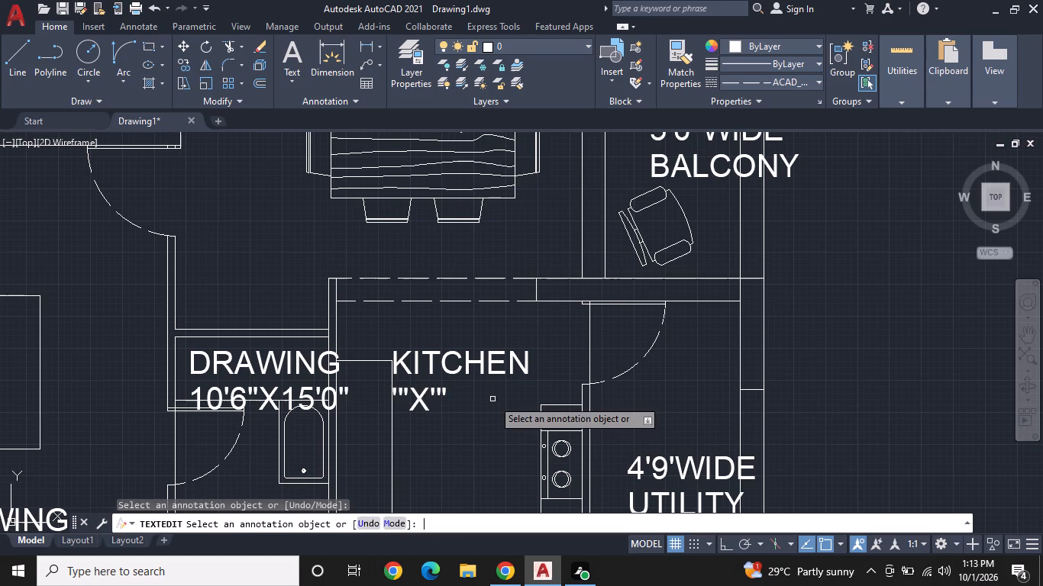
# Replace the line under the KITCHEN name with the size 8'0"X10'2".
pyautogui.click(445, 387)
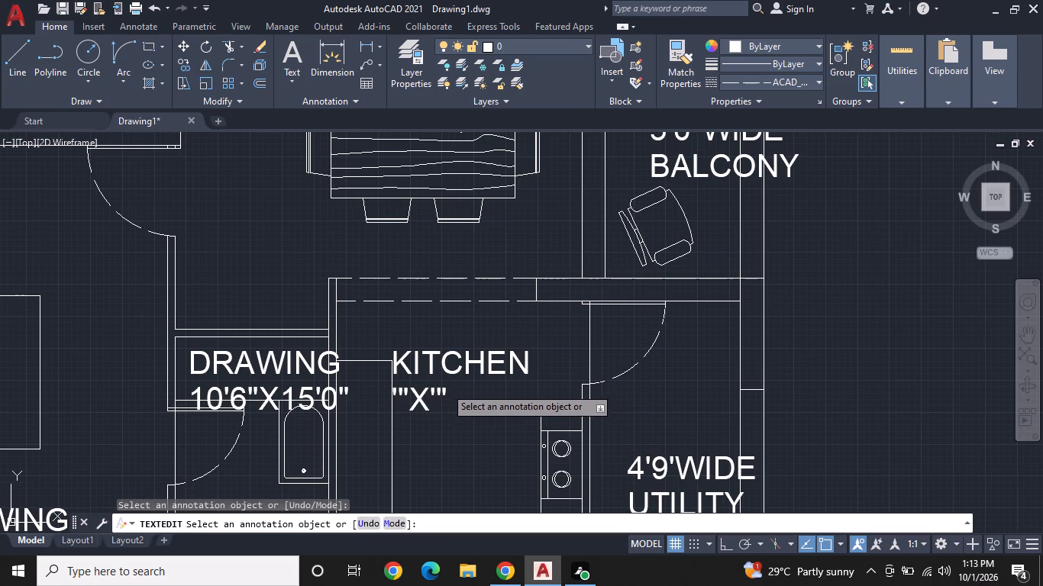
pyautogui.press('BackSpace')
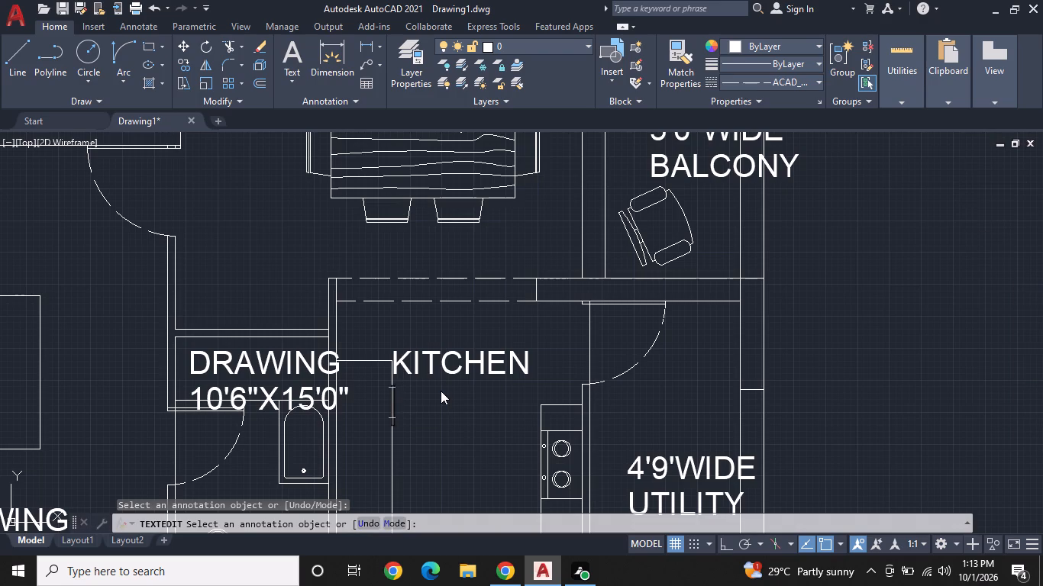
pyautogui.press('Up')
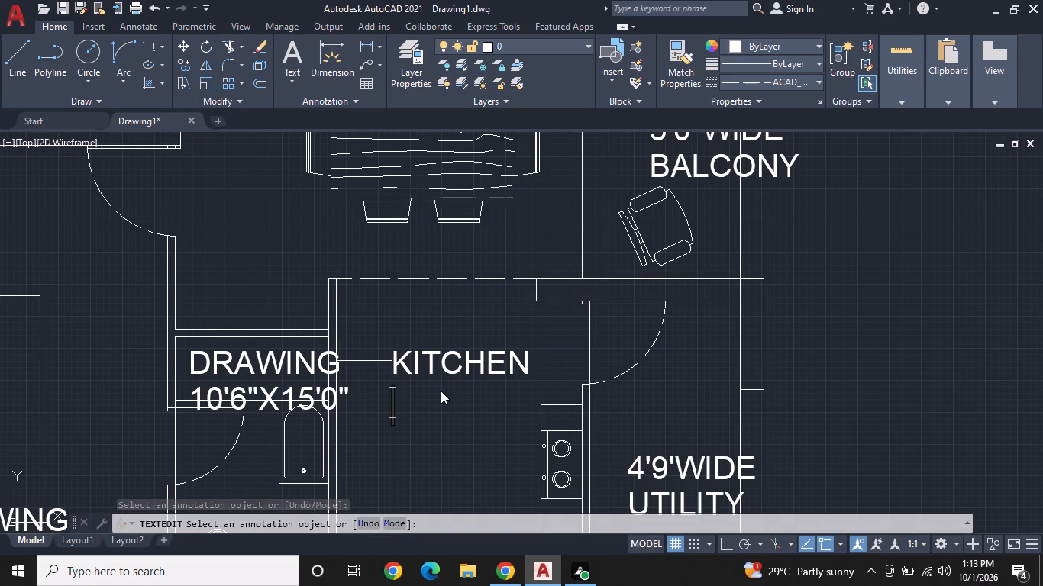
pyautogui.press("'")
pyautogui.press('Insert')
pyautogui.hotkey('shift', '"')
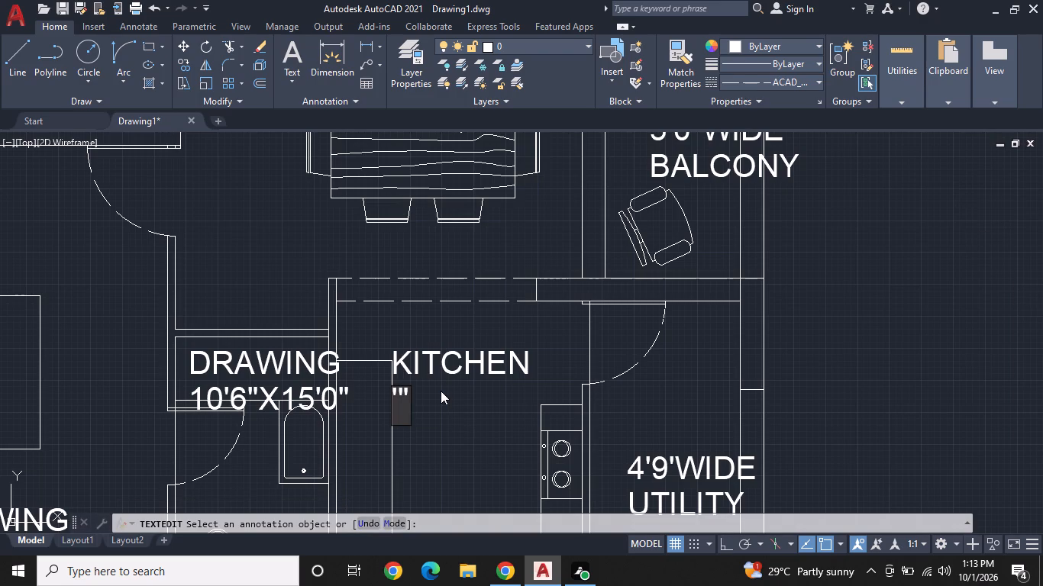
pyautogui.press('BackSpace')
pyautogui.press('BackSpace')
pyautogui.press('BackSpace')
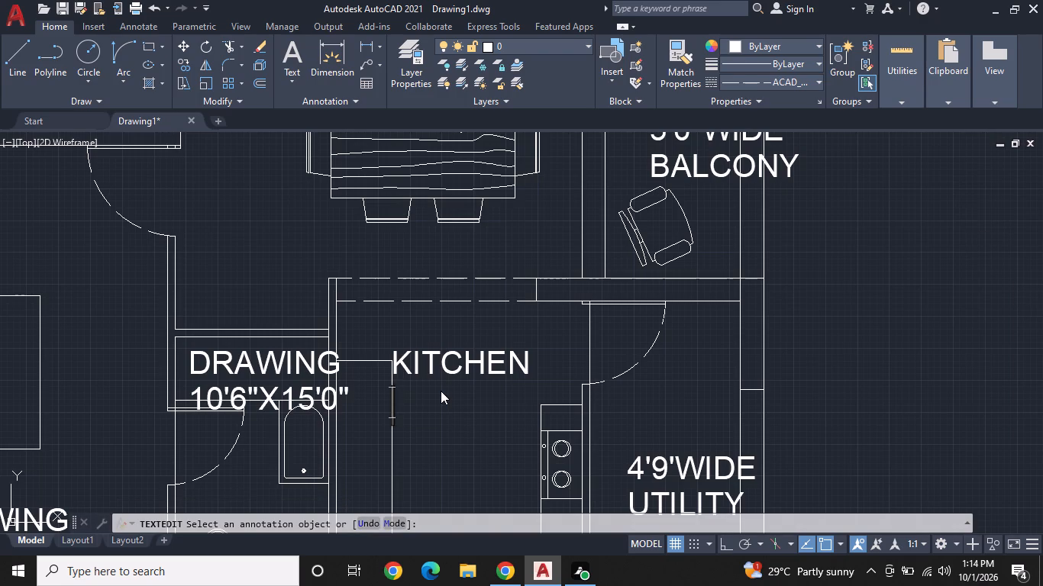
pyautogui.press('8')
pyautogui.write('\'0"X')
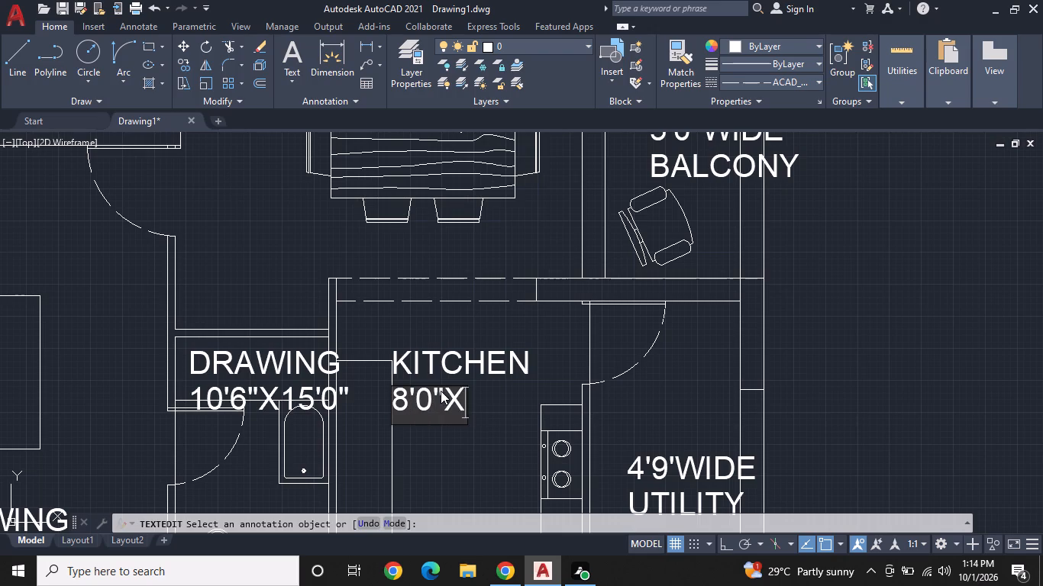
pyautogui.write('10\'2"')
pyautogui.press('Return')
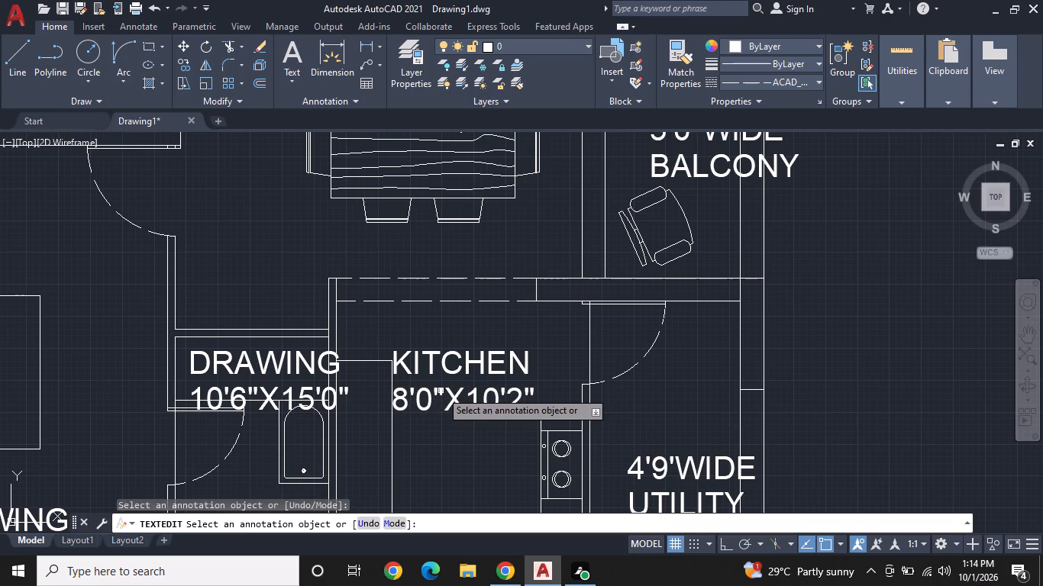
# Change the copied DRAWING label in the bathroom west of the kitchen to TOILET with the size line 5'0"X9'0".
pyautogui.scroll(-1, 423, 420)
pyautogui.moveTo(349, 387); pyautogui.dragTo(467, 359, button='middle')
pyautogui.scroll(1, 470, 357)
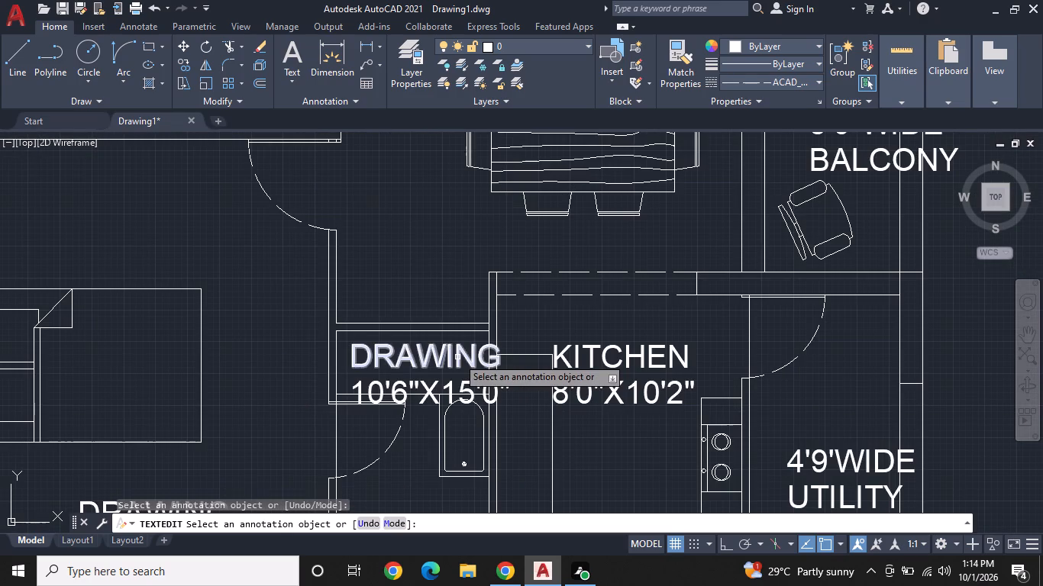
pyautogui.click(457, 357)
pyautogui.press('BackSpace')
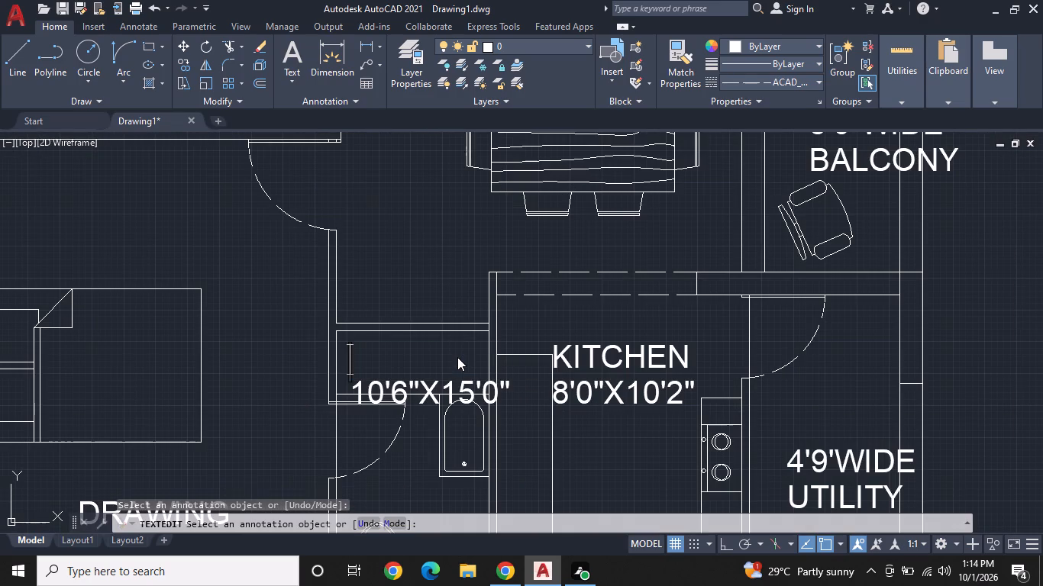
pyautogui.write('TOILET')
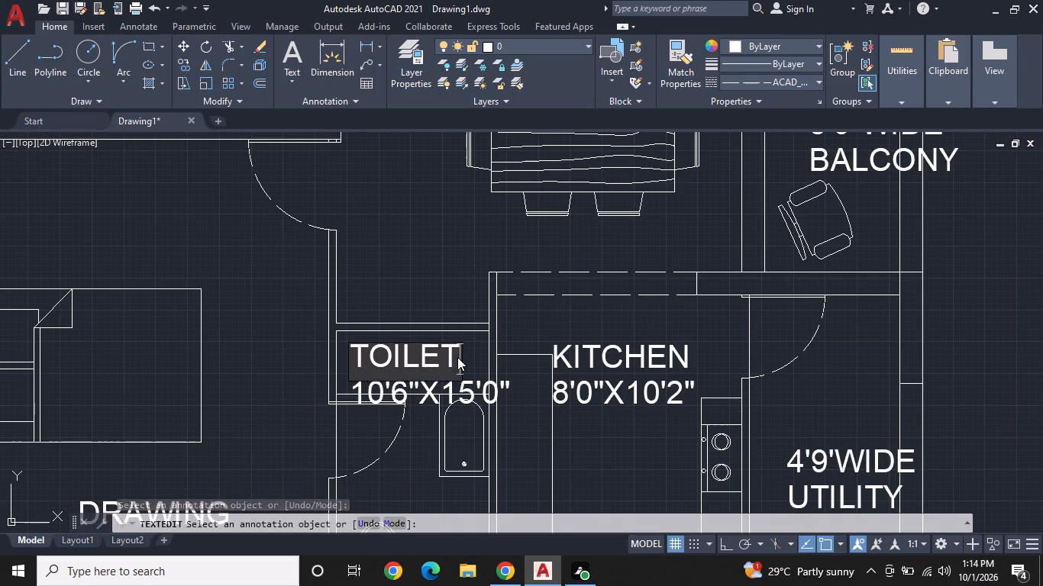
pyautogui.click(479, 385)
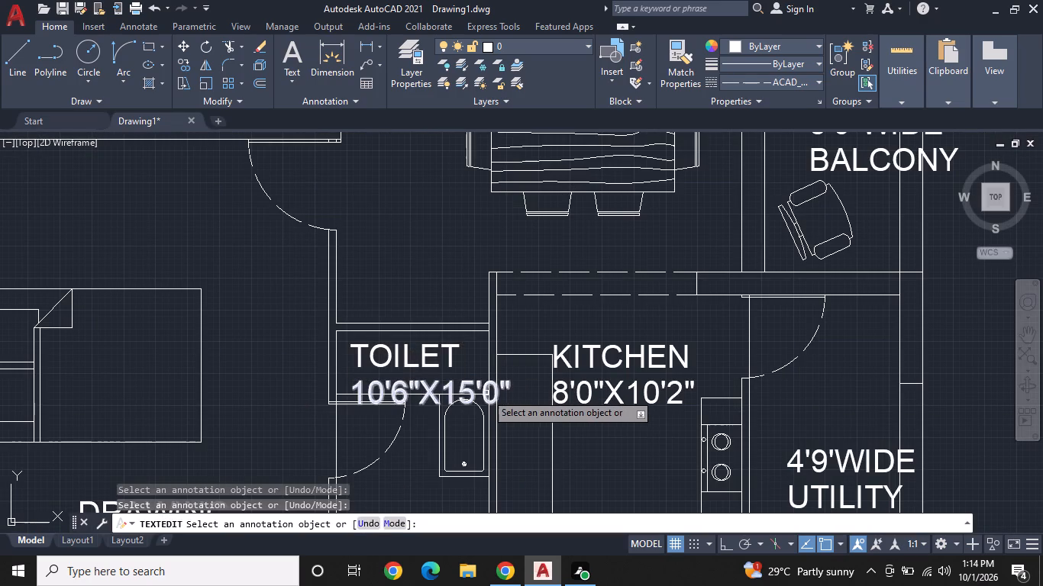
pyautogui.click(486, 393)
pyautogui.press('BackSpace')
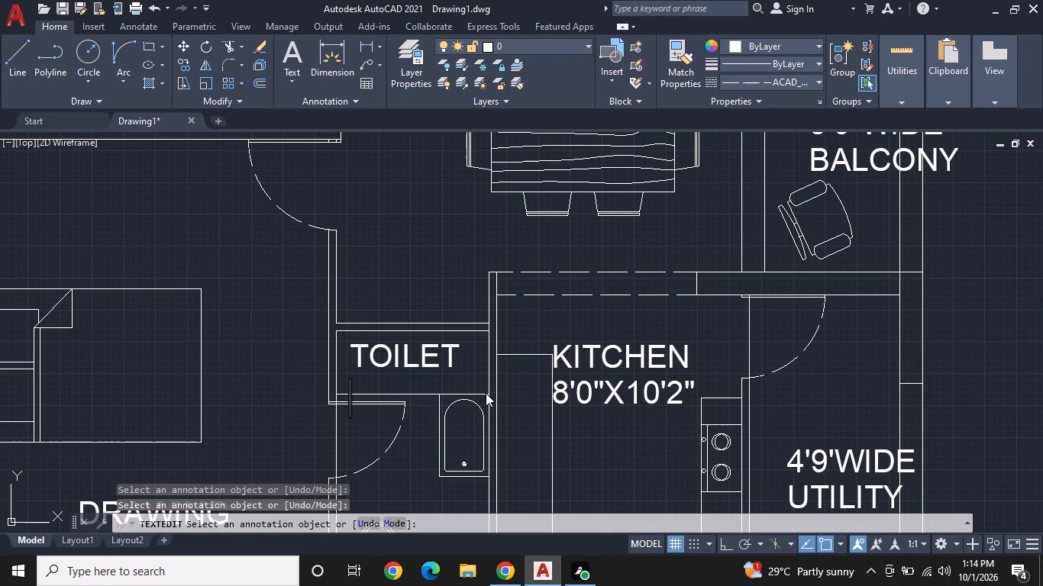
pyautogui.write('5\'0"X9\'0"')
pyautogui.press('Return')
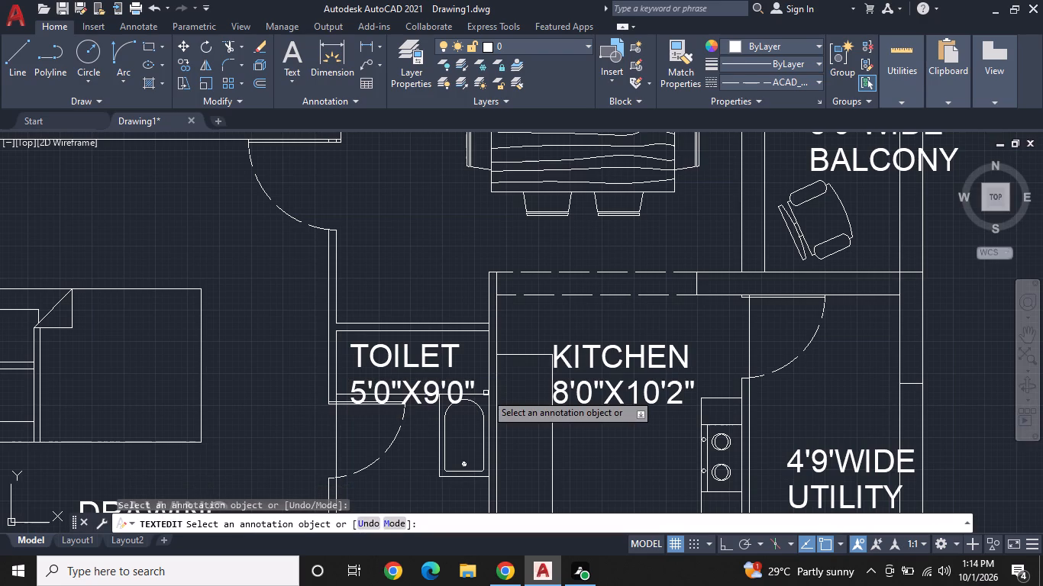
pyautogui.press('Escape')
# Scale down the two-line TOILET 5'0"X9'0" label west of the kitchen from its upper insertion point to fit the space.
pyautogui.click(421, 363)
pyautogui.click(422, 389)
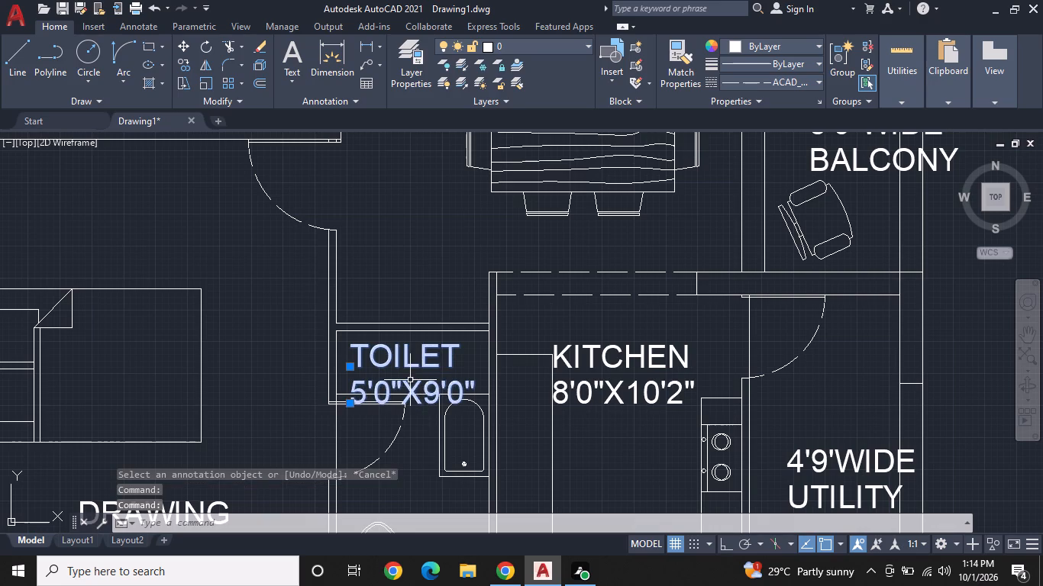
pyautogui.rightClick(410, 380)
pyautogui.click(469, 171)
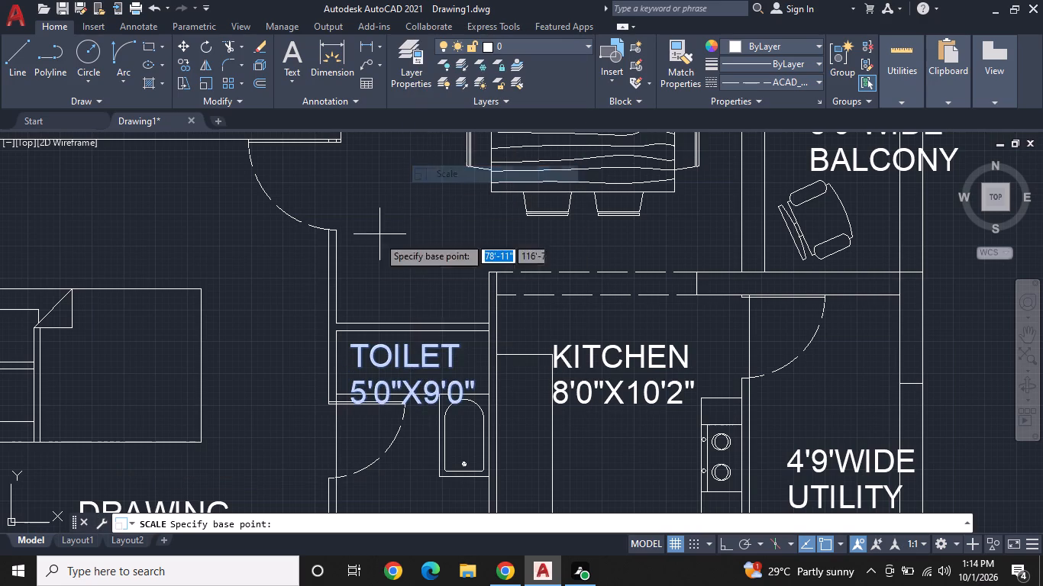
pyautogui.click(353, 363)
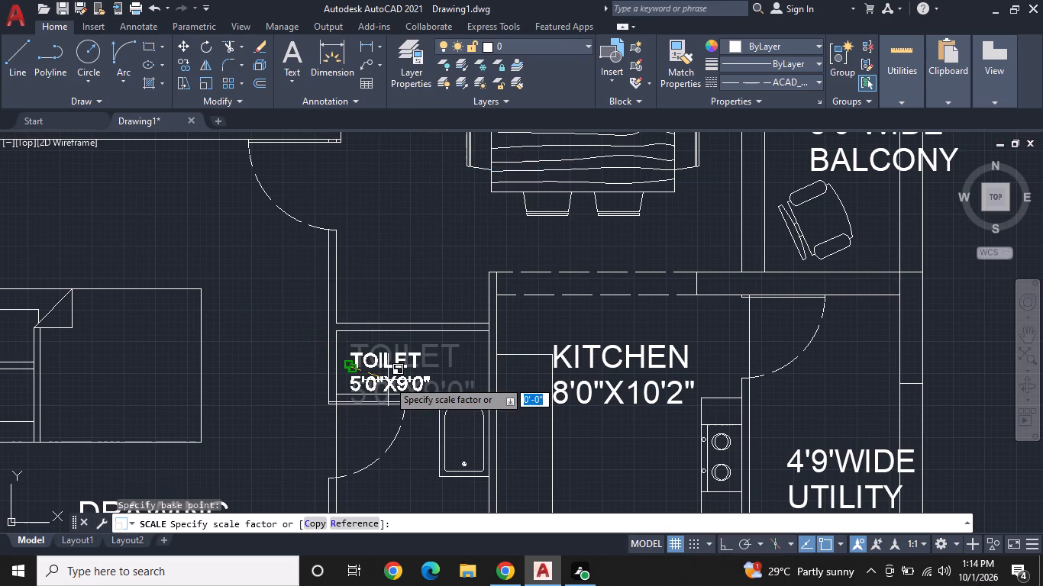
pyautogui.click(388, 381)
# Change the copied DRAWING label below the bed west of the toilet to BED ROOM with the size line 10'10"X15'3".
pyautogui.moveTo(440, 369); pyautogui.dragTo(857, 282, button='middle')
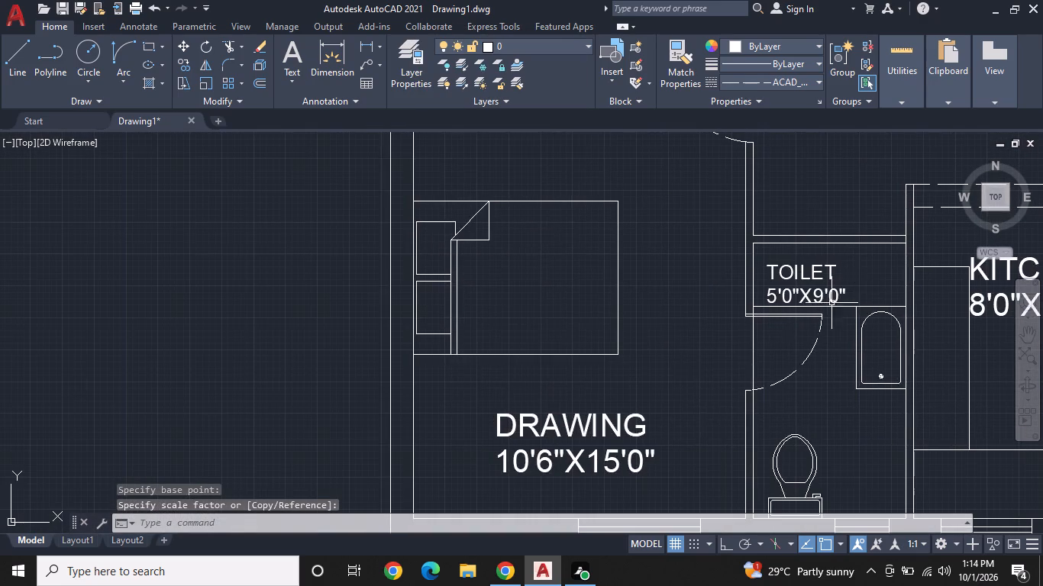
pyautogui.doubleClick(611, 424)
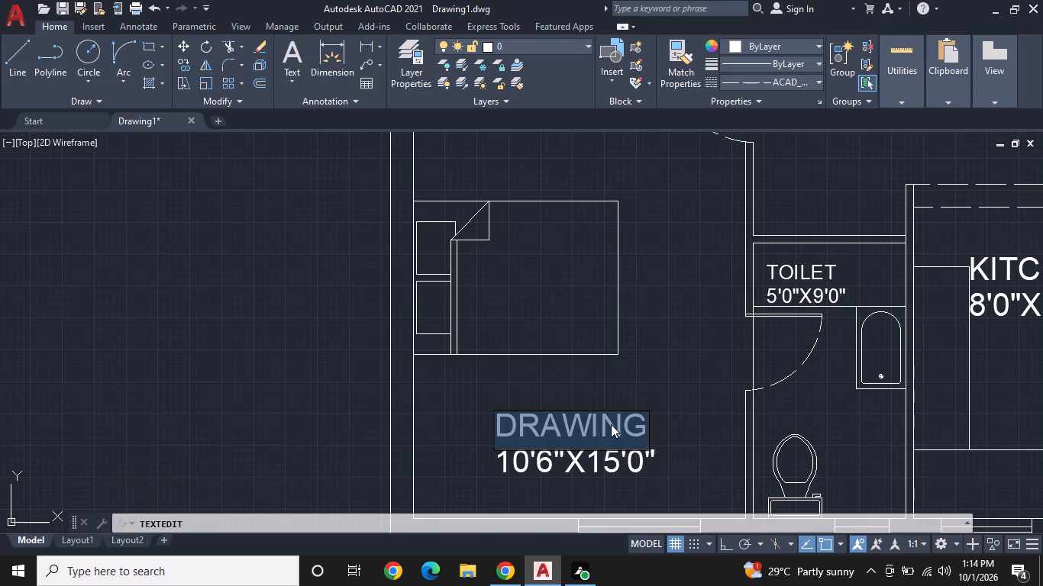
pyautogui.press('BackSpace')
pyautogui.write('BED ROOM')
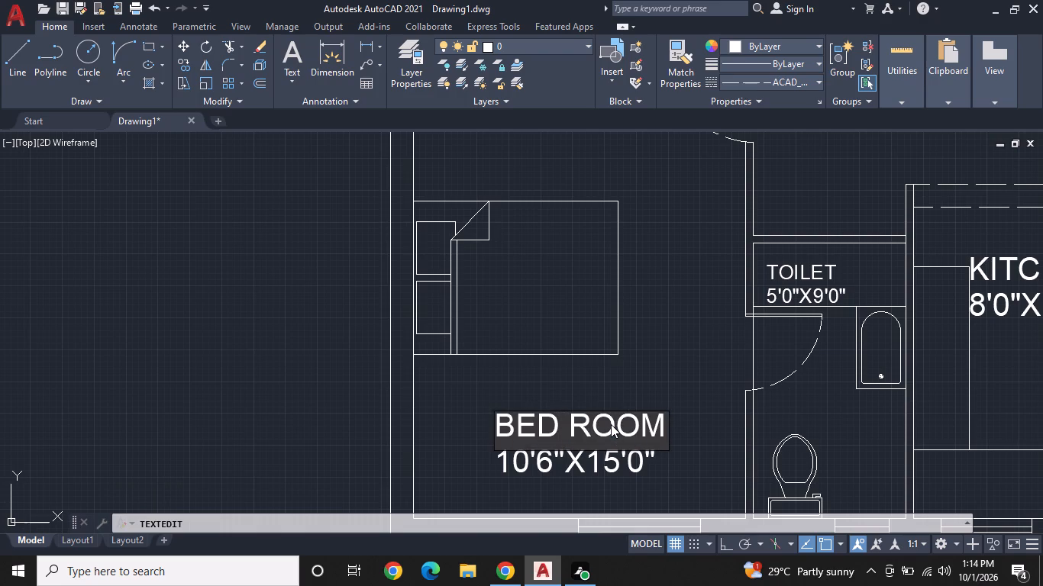
pyautogui.click(612, 465)
pyautogui.click(612, 465)
pyautogui.click(612, 465)
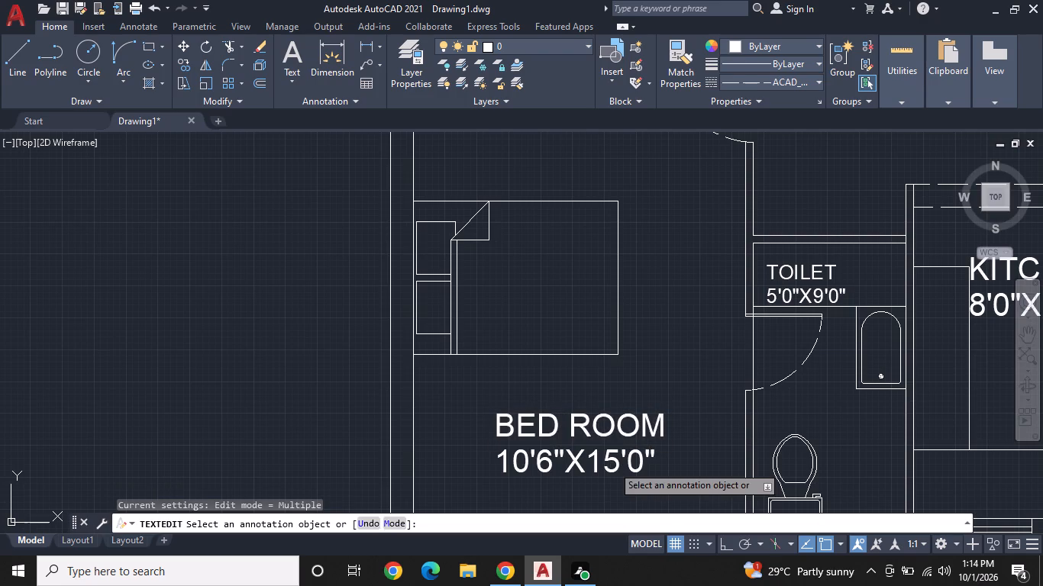
pyautogui.click(617, 463)
pyautogui.press('BackSpace')
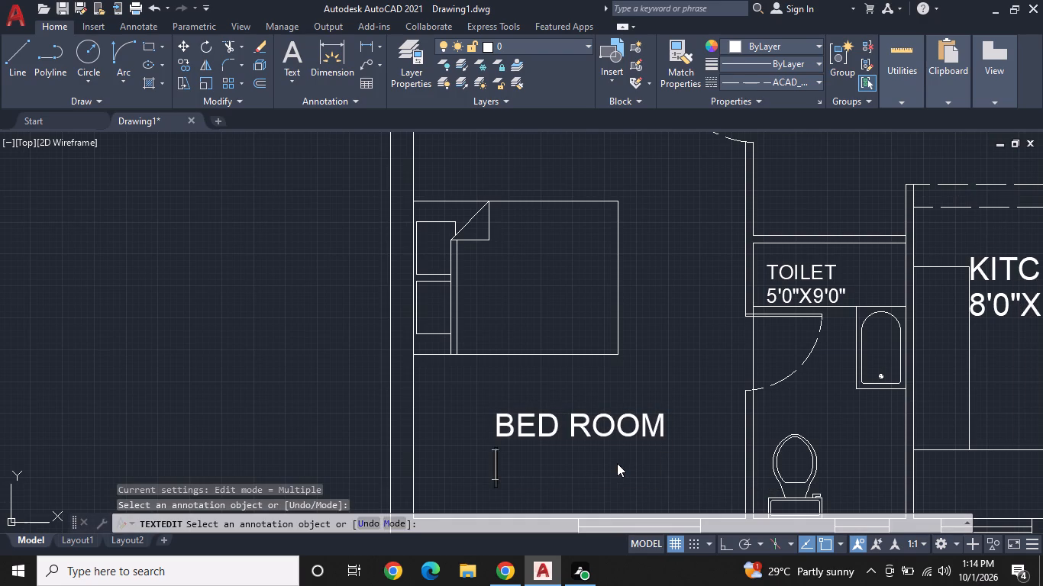
pyautogui.write('10\'10"X')
pyautogui.write('15\'3"')
pyautogui.press('Return')
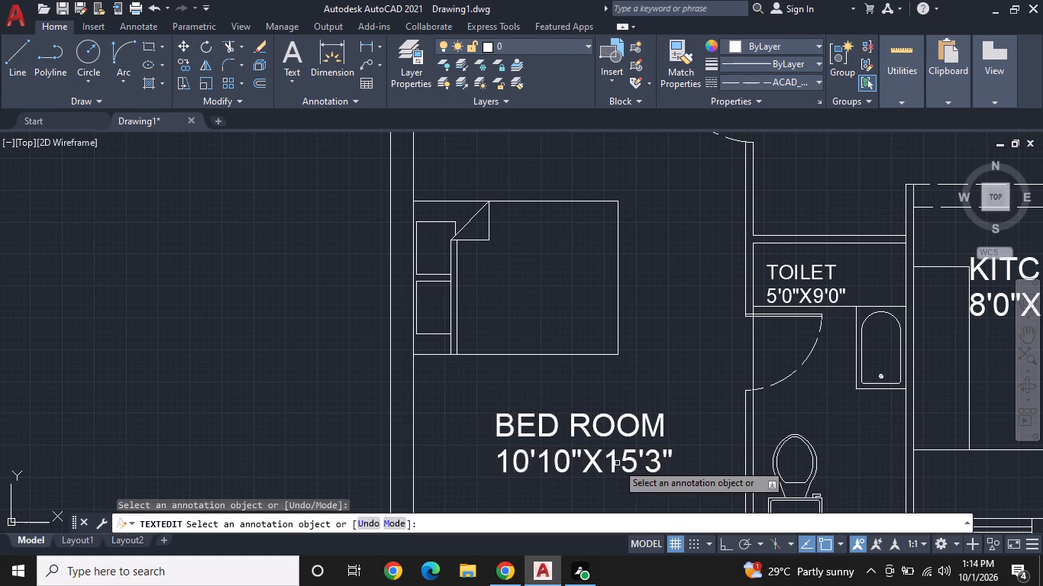
pyautogui.press('Escape')
# Rotate the two-line 4'9'WIDE UTILITY label about 90° counterclockwise around the UTILITY line's insertion point, with Ortho on.
pyautogui.scroll(-1, 609, 241)
pyautogui.moveTo(624, 154); pyautogui.dragTo(607, 299, button='middle')
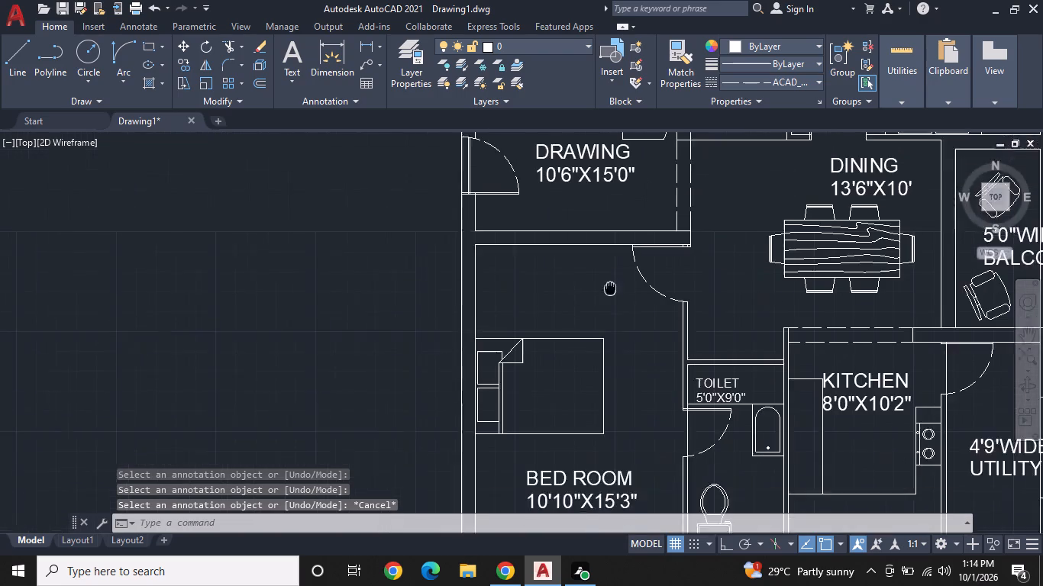
pyautogui.moveTo(607, 299); pyautogui.dragTo(453, 346, button='middle')
pyautogui.moveTo(591, 334); pyautogui.dragTo(587, 246, button='middle')
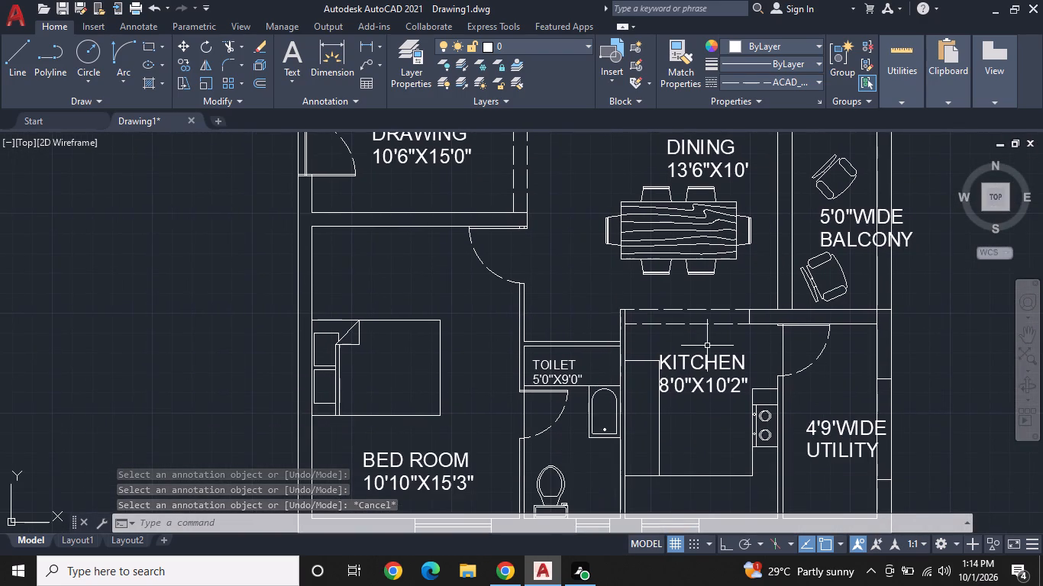
pyautogui.middleClick(709, 346)
pyautogui.moveTo(709, 343); pyautogui.dragTo(442, 241, button='middle')
pyautogui.scroll(1, 571, 335)
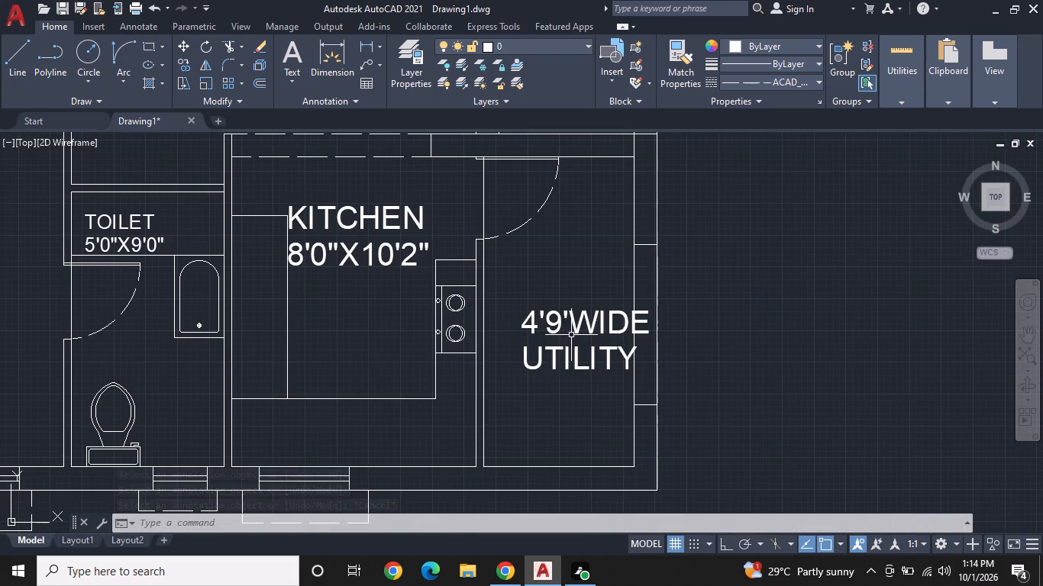
pyautogui.click(575, 327)
pyautogui.click(567, 353)
pyautogui.rightClick(567, 354)
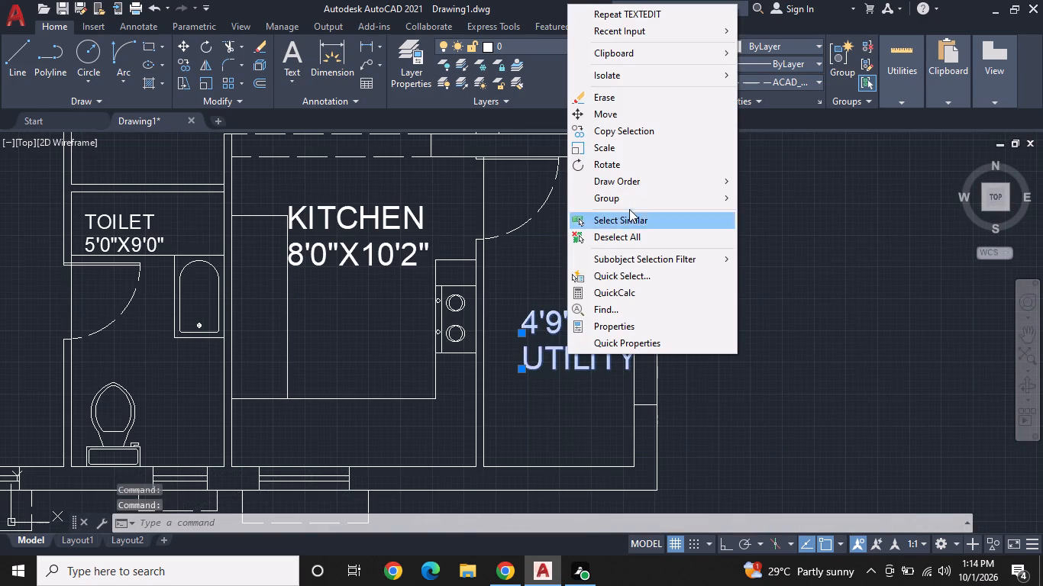
pyautogui.click(635, 171)
pyautogui.click(521, 366)
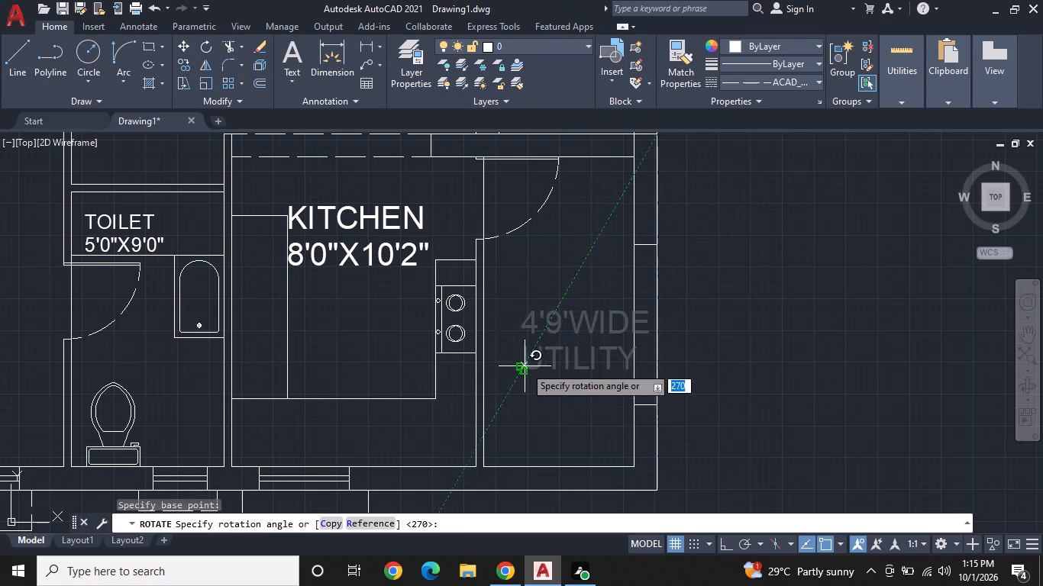
pyautogui.press('F8')
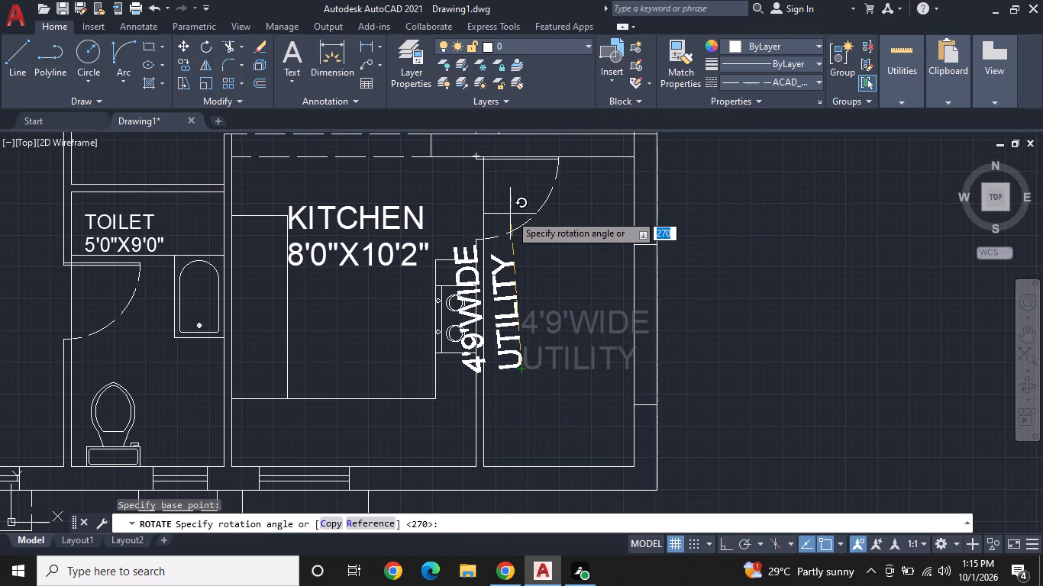
pyautogui.click(525, 234)
# Move the vertical 4'9'WIDE UTILITY label about 1'-11" east into the utility room.
pyautogui.click(509, 285)
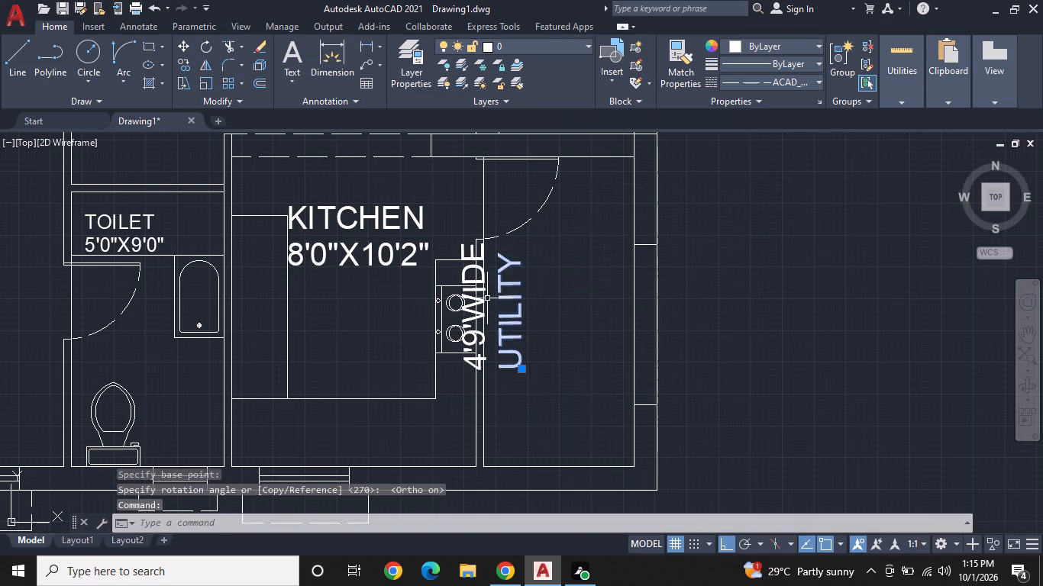
pyautogui.click(483, 300)
pyautogui.rightClick(481, 304)
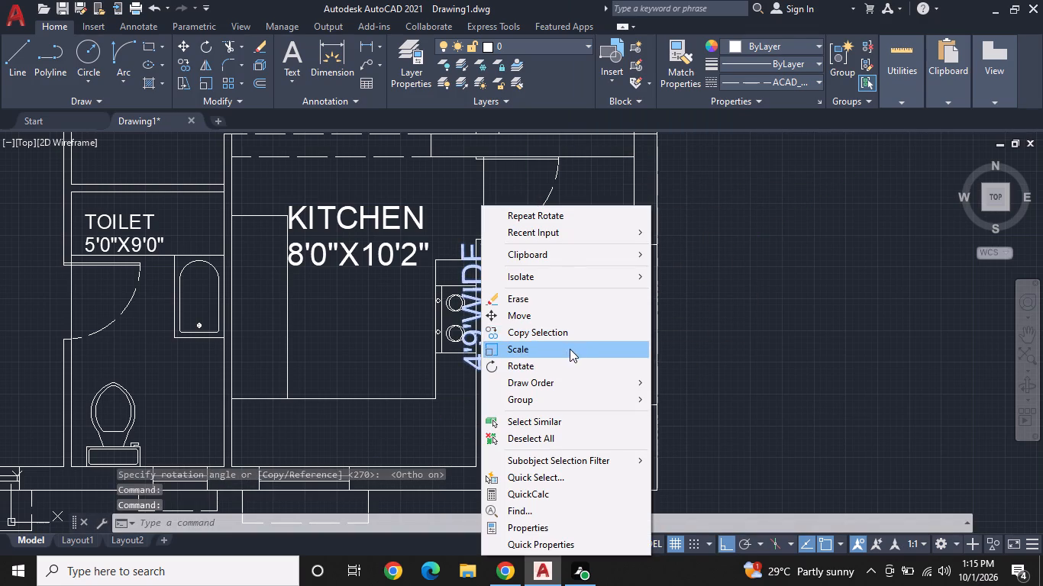
pyautogui.click(559, 317)
pyautogui.click(522, 369)
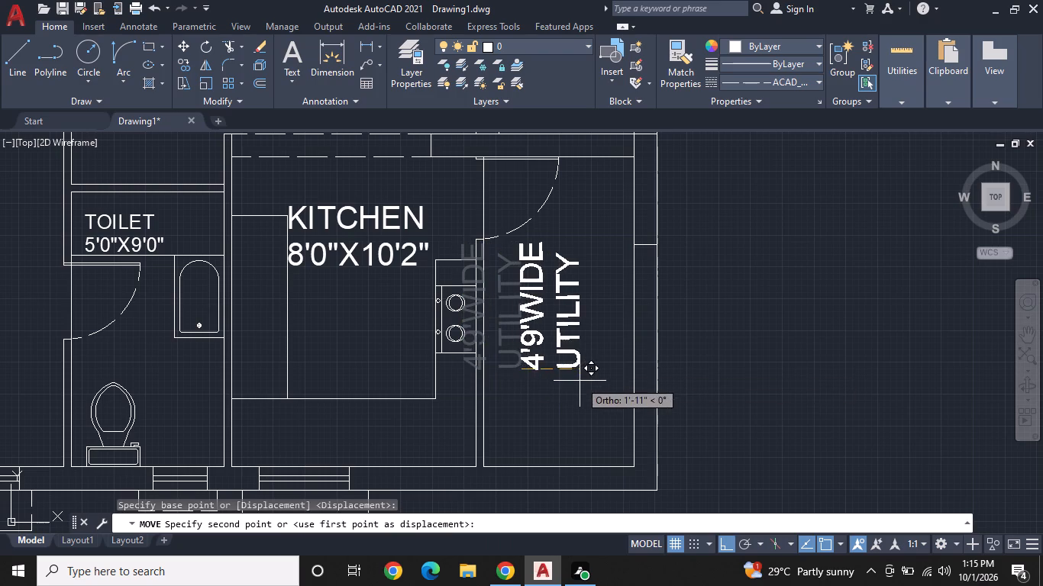
pyautogui.click(580, 385)
# Rotate the two-line 5'0"WIDE BALCONY label about 90° counterclockwise around the BALCONY line's insertion point.
pyautogui.moveTo(565, 302); pyautogui.dragTo(583, 504, button='middle')
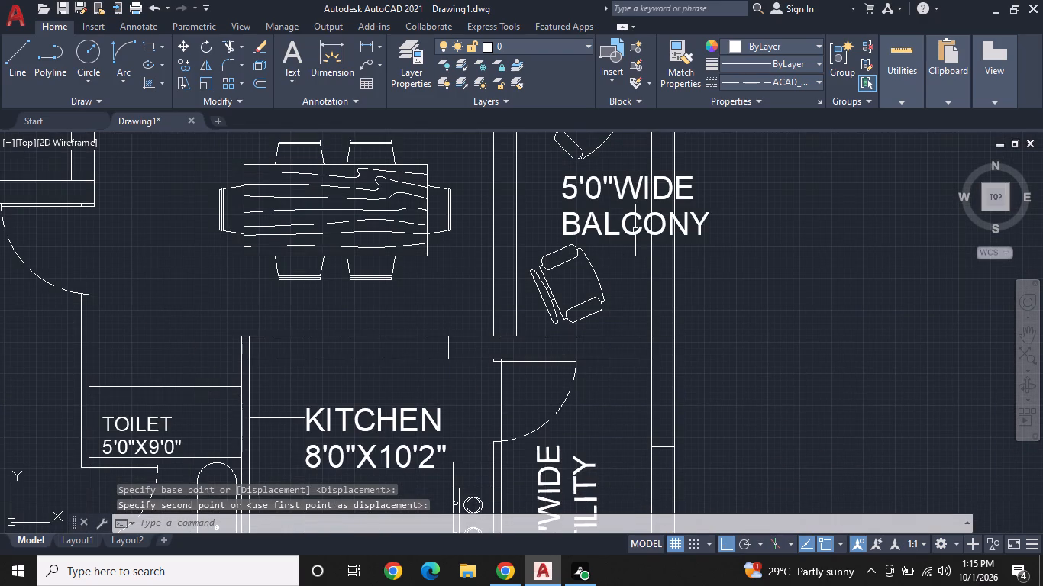
pyautogui.click(635, 230)
pyautogui.click(635, 194)
pyautogui.rightClick(621, 206)
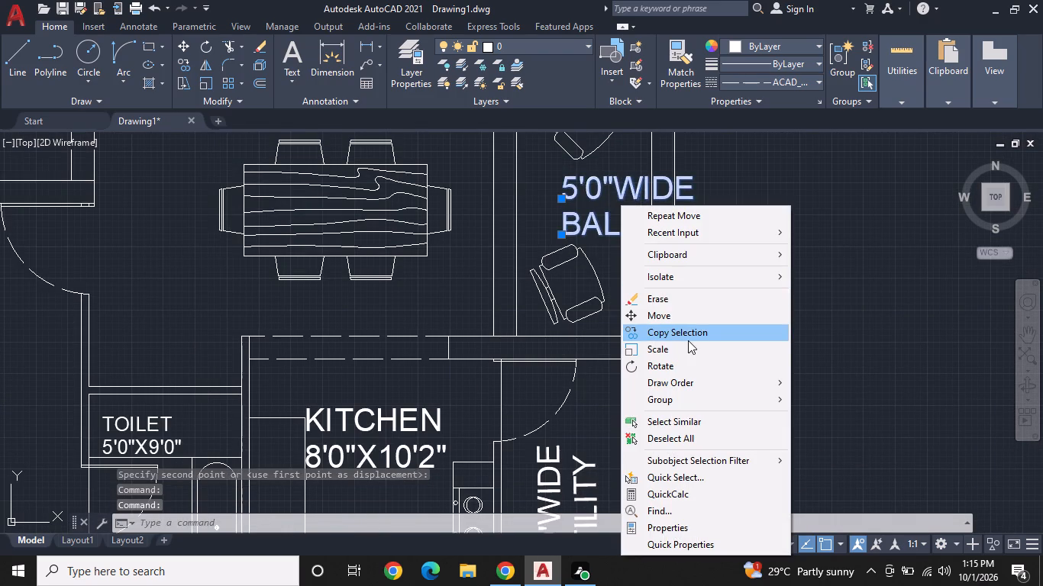
pyautogui.click(680, 367)
pyautogui.click(564, 237)
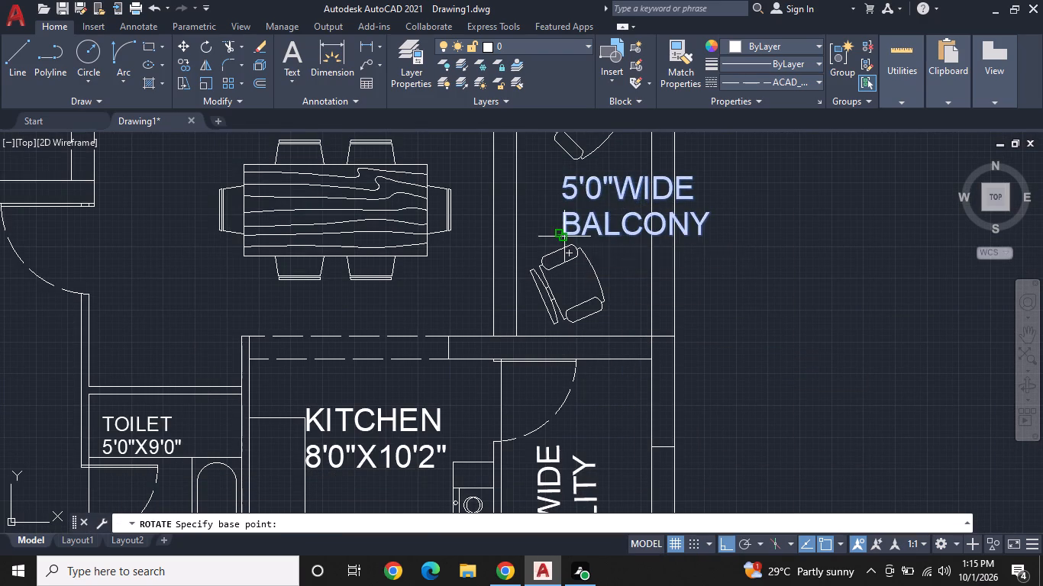
pyautogui.click(600, 193)
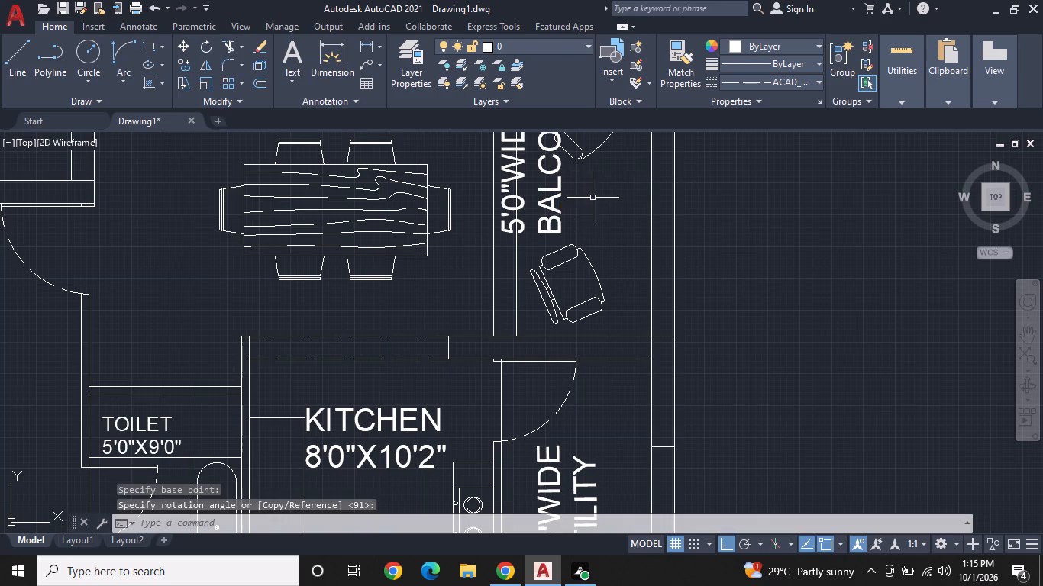
# Scale down the vertical 5'0"WIDE BALCONY label from the BALCONY line's insertion point to fit inside the balcony.
pyautogui.moveTo(582, 201); pyautogui.dragTo(547, 357, button='middle')
pyautogui.click(511, 348)
pyautogui.click(462, 348)
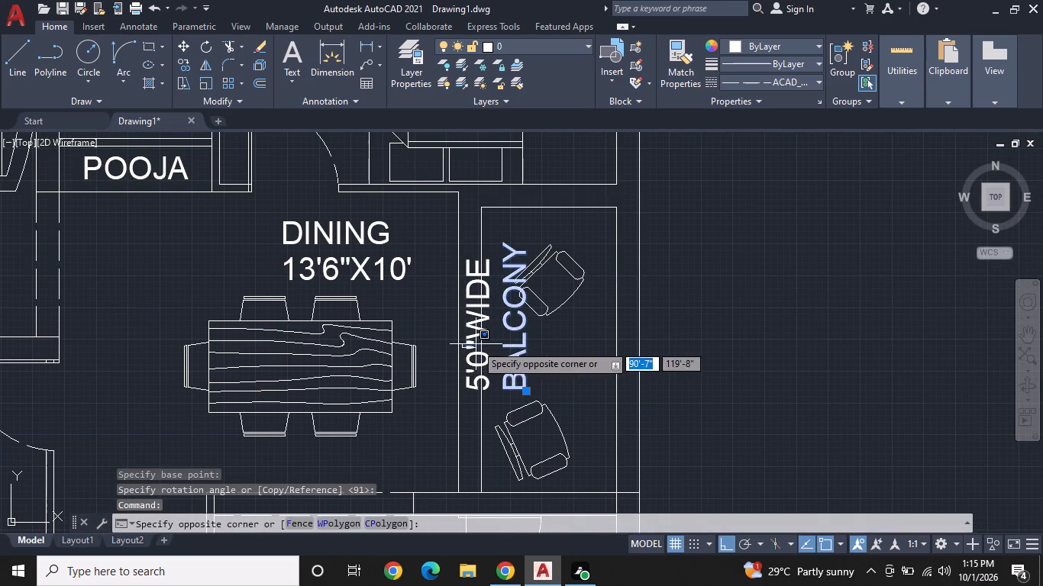
pyautogui.click(476, 344)
pyautogui.click(467, 364)
pyautogui.rightClick(488, 371)
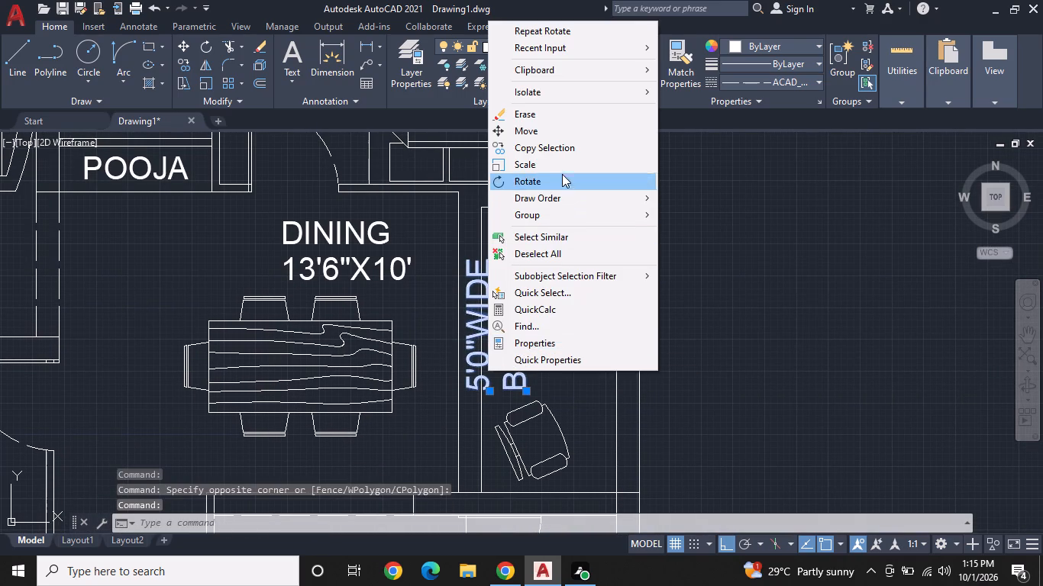
pyautogui.click(562, 163)
pyautogui.click(522, 388)
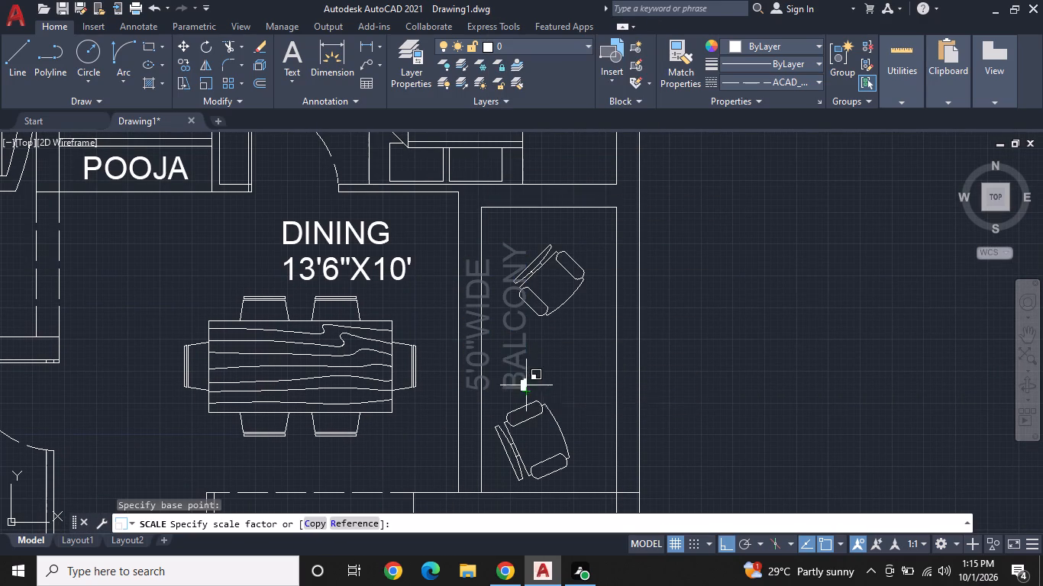
pyautogui.click(544, 351)
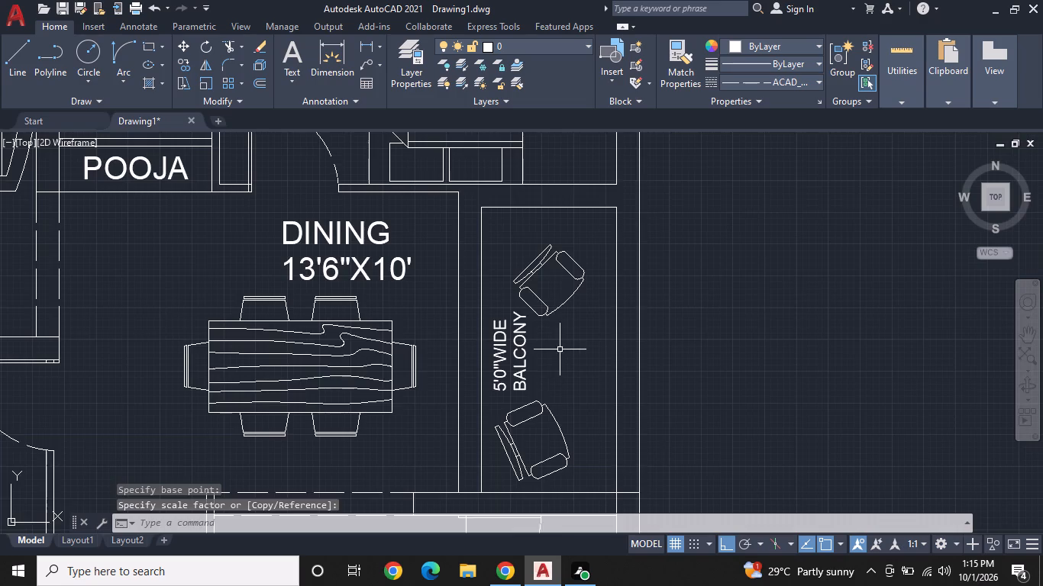
# Review the room labels and layout across the whole floor plan.
pyautogui.moveTo(570, 349); pyautogui.dragTo(763, 315, button='middle')
pyautogui.scroll(-1, 760, 315)
pyautogui.moveTo(738, 235); pyautogui.dragTo(709, 365, button='middle')
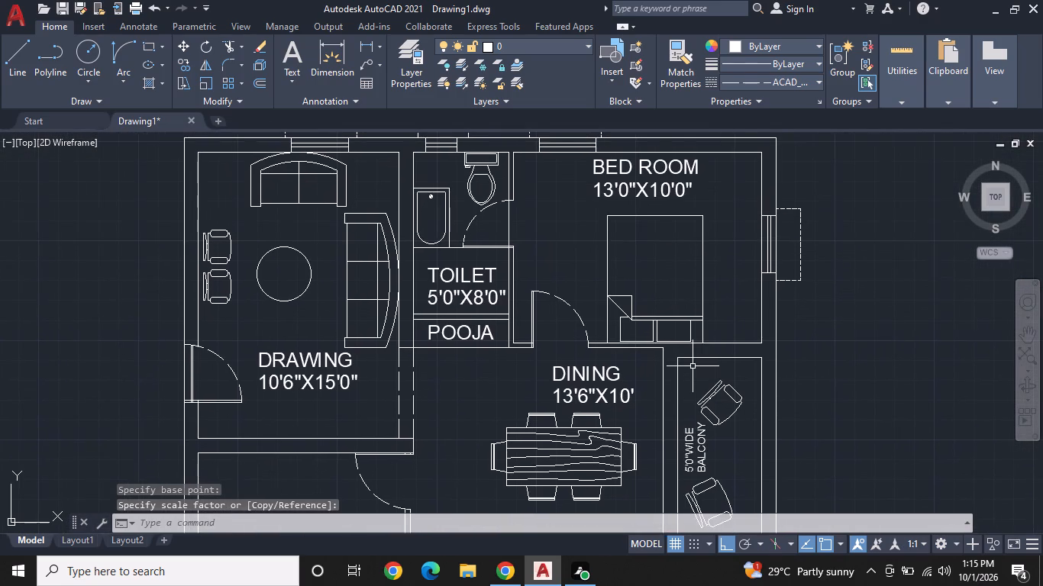
pyautogui.moveTo(641, 362); pyautogui.dragTo(706, 339, button='middle')
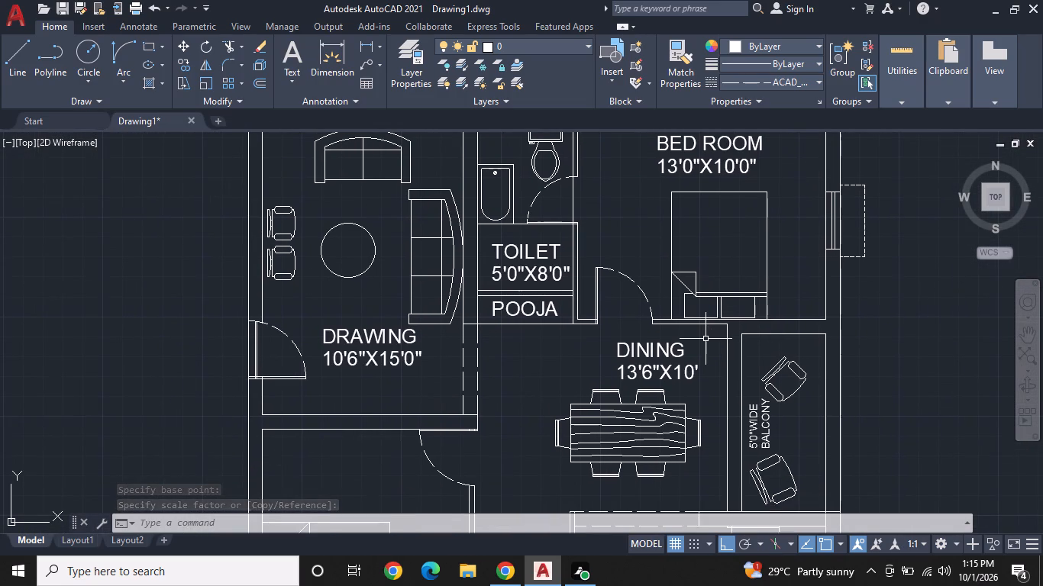
pyautogui.moveTo(706, 339); pyautogui.dragTo(736, 289, button='middle')
pyautogui.scroll(-1, 695, 339)
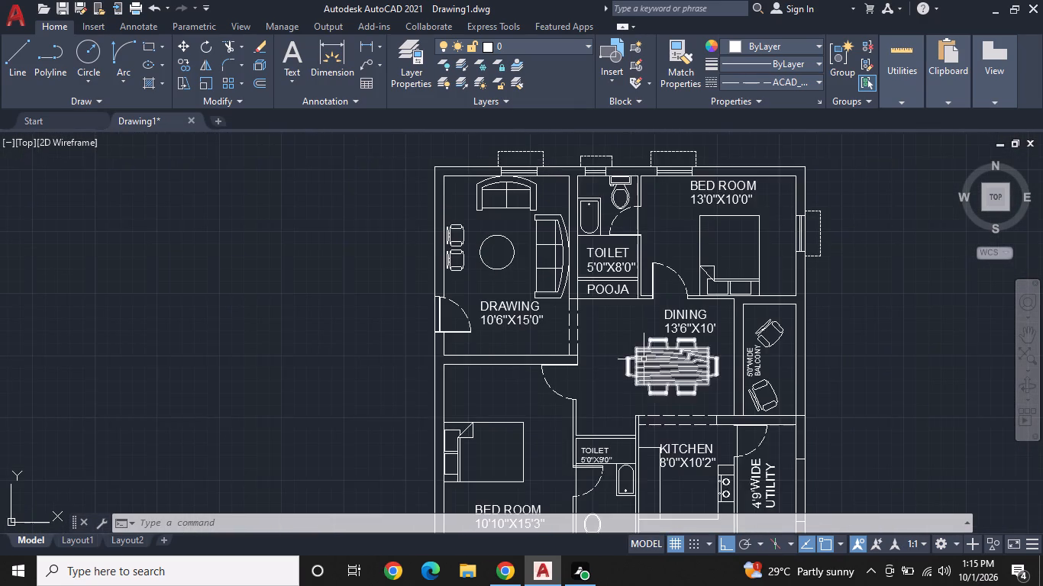
pyautogui.moveTo(642, 359); pyautogui.dragTo(667, 166, button='middle')
pyautogui.scroll(-1, 693, 270)
pyautogui.moveTo(695, 304); pyautogui.dragTo(548, 377, button='middle')
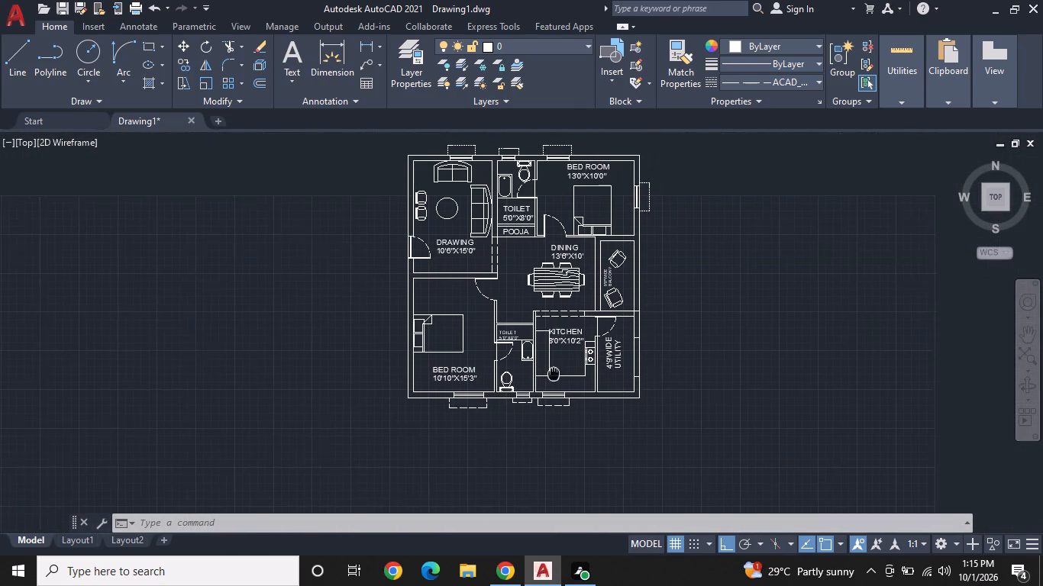
pyautogui.moveTo(548, 377); pyautogui.dragTo(536, 388, button='middle')
# Move the whole labelled floor plan by its southwest outer corner onto the upper end of the vertical line above the lower plan.
pyautogui.moveTo(367, 140); pyautogui.dragTo(367, 150)
pyautogui.click(370, 163)
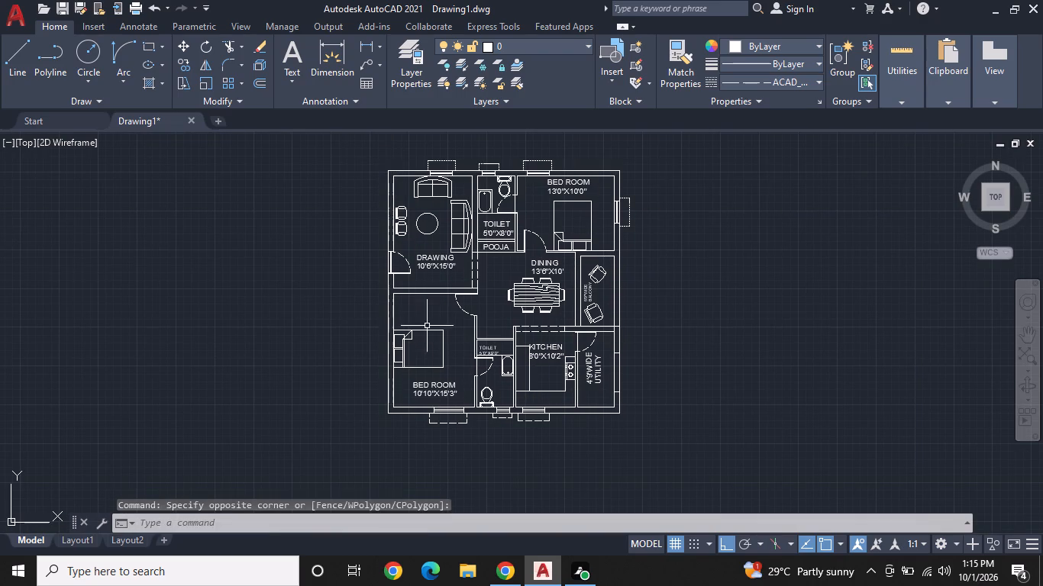
pyautogui.click(656, 443)
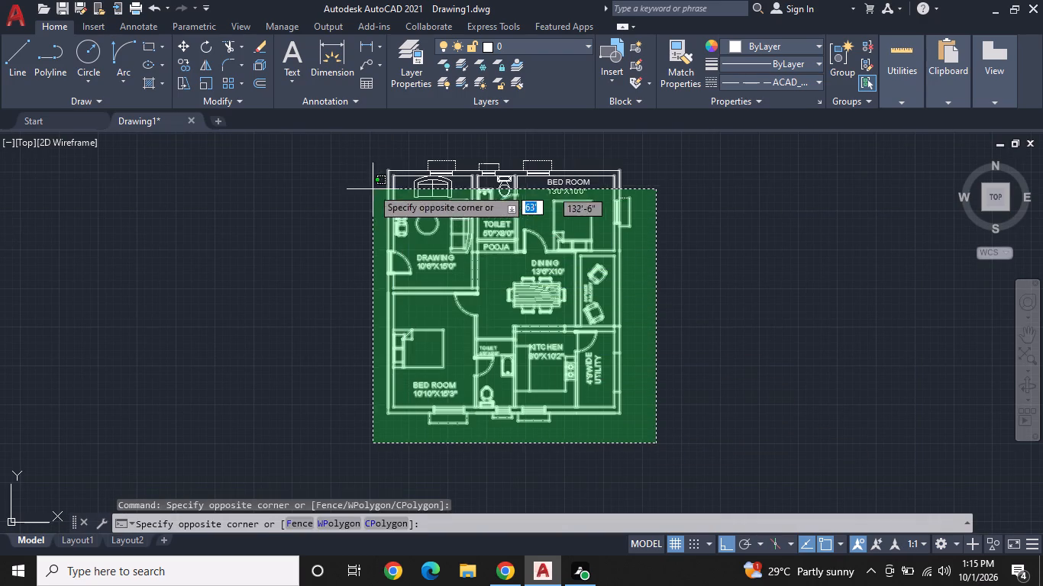
pyautogui.doubleClick(344, 159)
pyautogui.rightClick(358, 197)
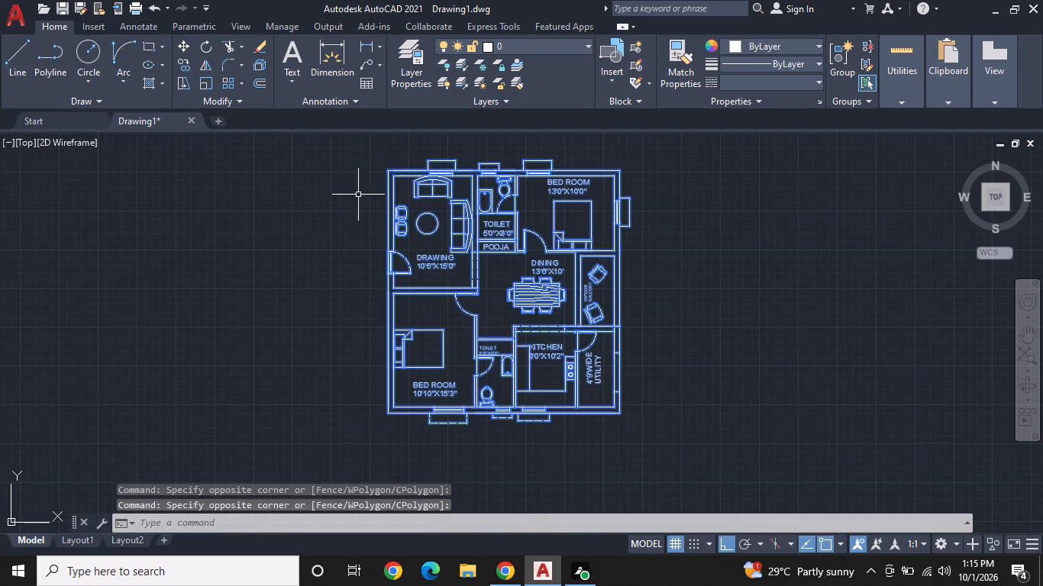
pyautogui.click(431, 304)
pyautogui.moveTo(430, 304); pyautogui.dragTo(460, 145, button='middle')
pyautogui.scroll(2, 416, 253)
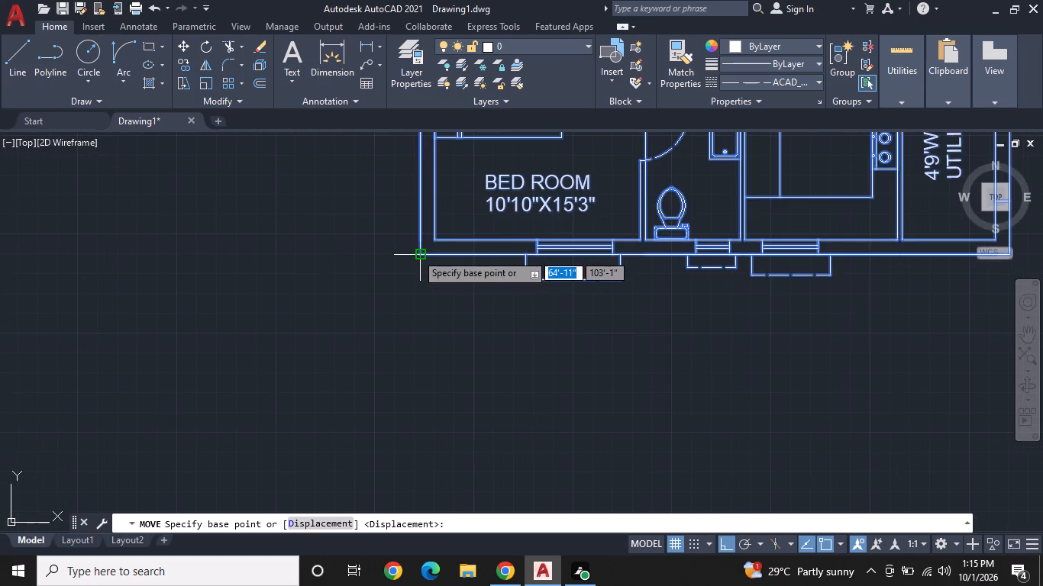
pyautogui.click(415, 253)
pyautogui.scroll(-2, 326, 328)
pyautogui.moveTo(325, 330); pyautogui.dragTo(470, 183, button='middle')
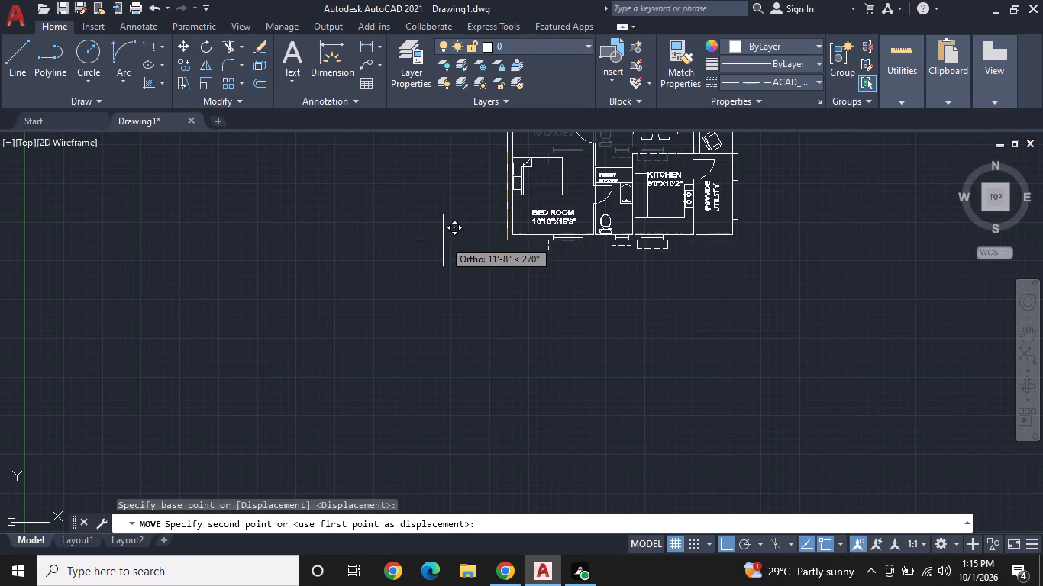
pyautogui.scroll(-3, 437, 243)
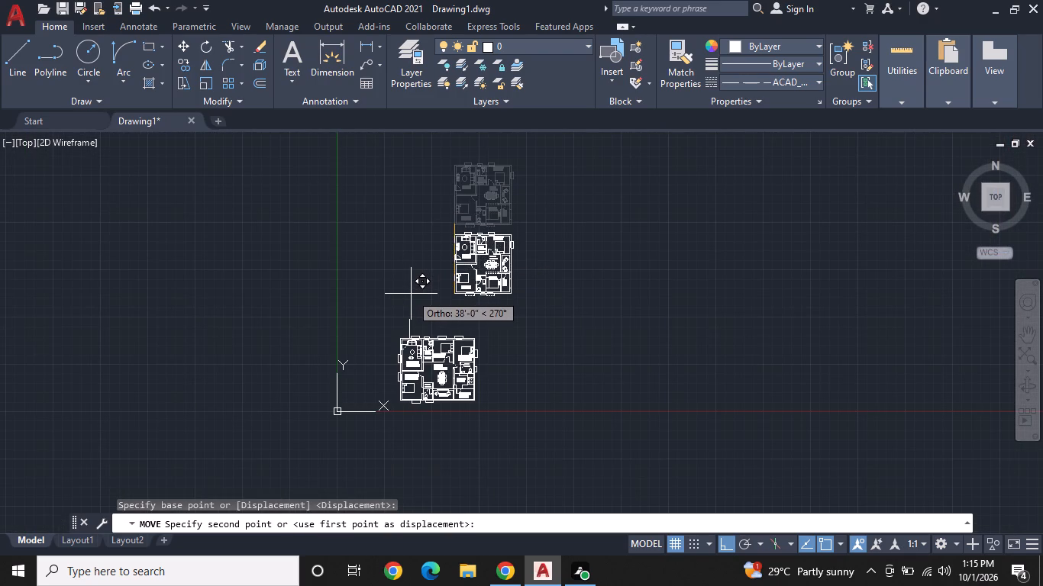
pyautogui.press('F8')
pyautogui.scroll(3, 409, 291)
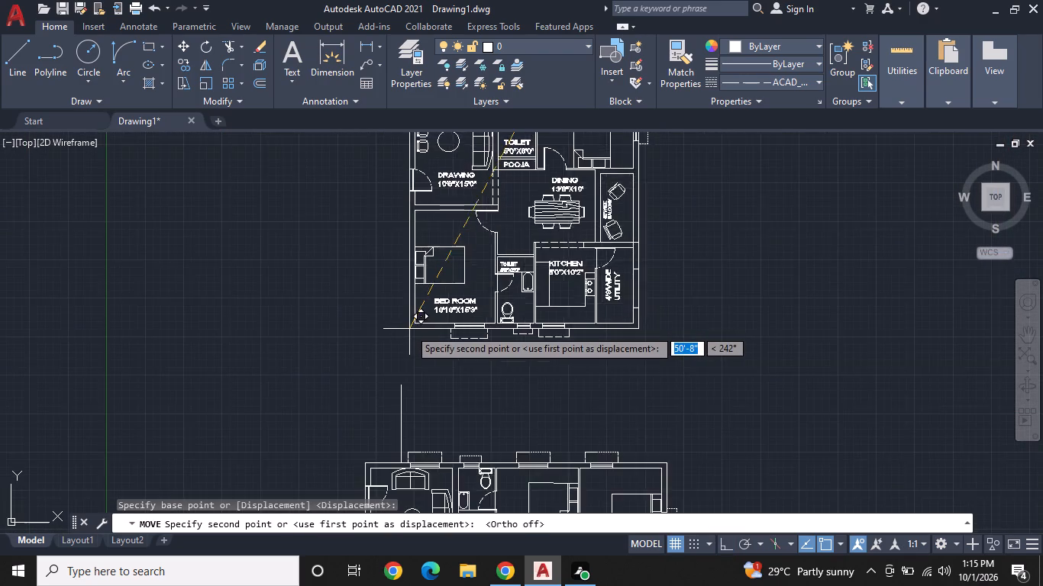
pyautogui.scroll(1, 409, 329)
pyautogui.moveTo(409, 329); pyautogui.dragTo(428, 205, button='middle')
pyautogui.scroll(-1, 419, 230)
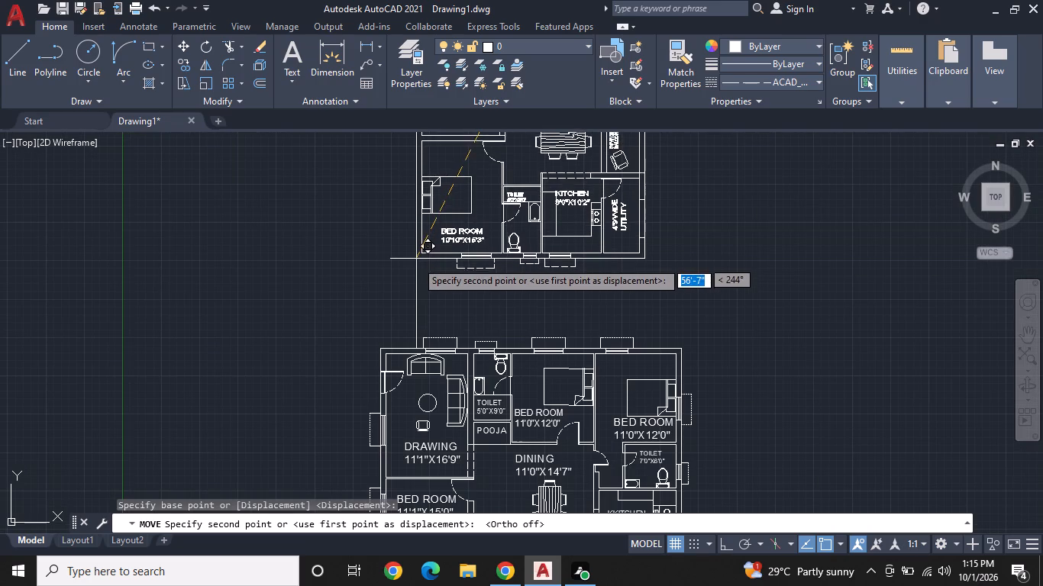
pyautogui.scroll(2, 416, 261)
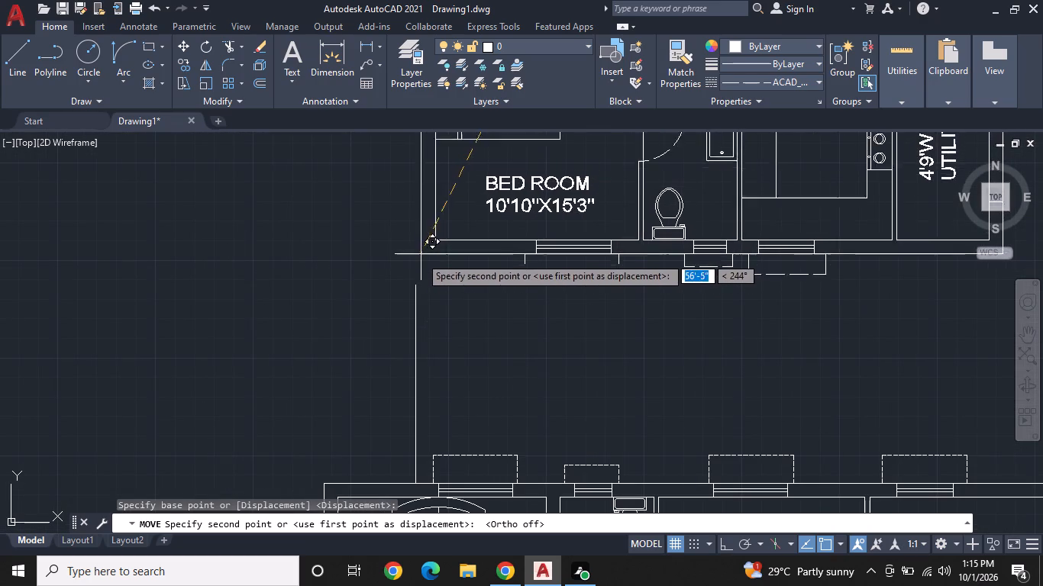
pyautogui.click(412, 285)
pyautogui.moveTo(499, 279); pyautogui.dragTo(497, 279, button='middle')
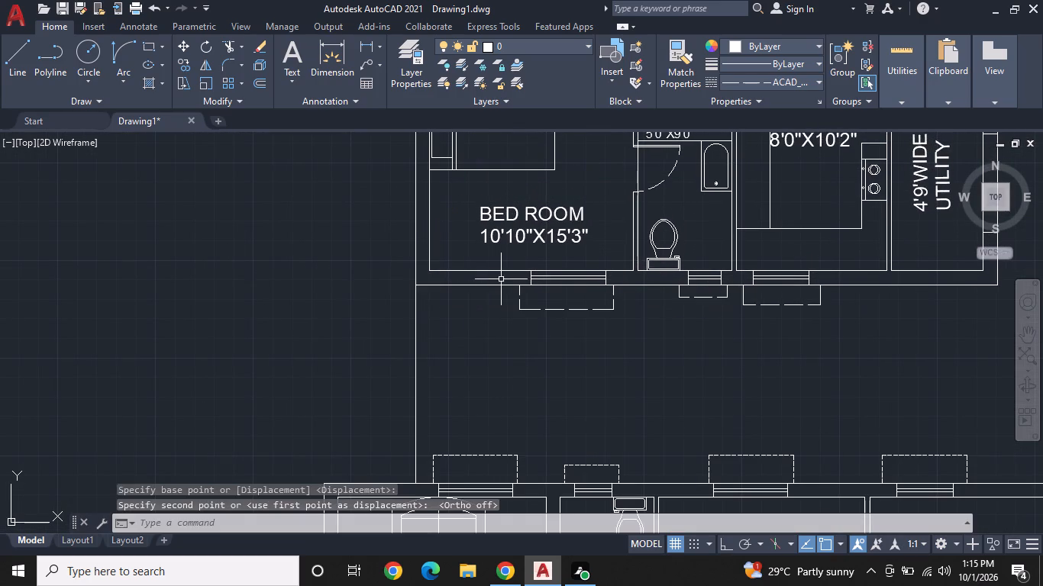
pyautogui.moveTo(497, 279); pyautogui.dragTo(367, 240, button='middle')
pyautogui.press('Escape')
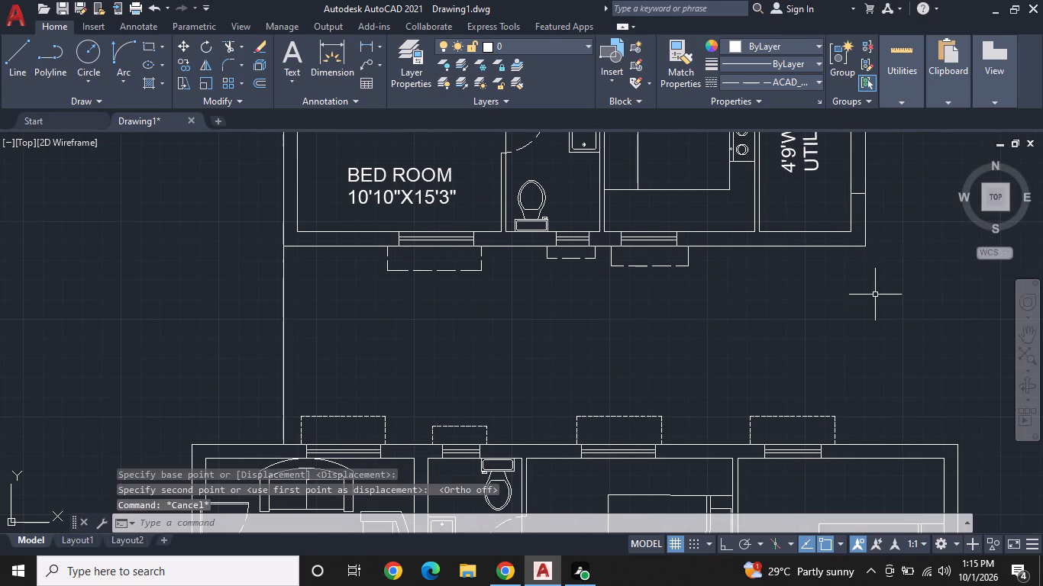
# Extend the upper plan's inner and outer east wall lines and its inner west wall line south to the lower plan's north wall.
pyautogui.moveTo(875, 295); pyautogui.dragTo(791, 279, button='middle')
pyautogui.press('e')
pyautogui.press('x')
pyautogui.press('space')
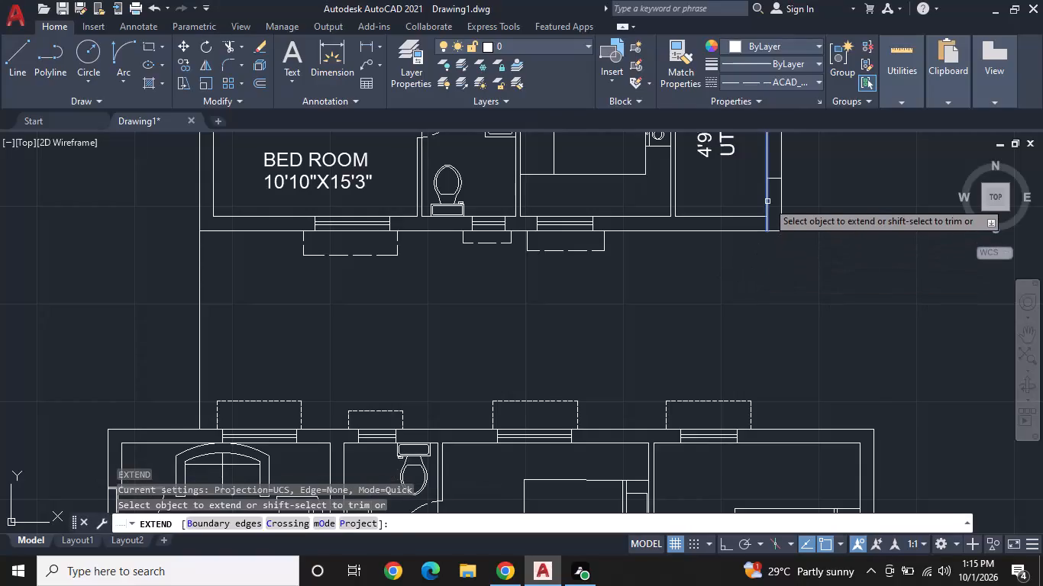
pyautogui.click(767, 201)
pyautogui.click(767, 224)
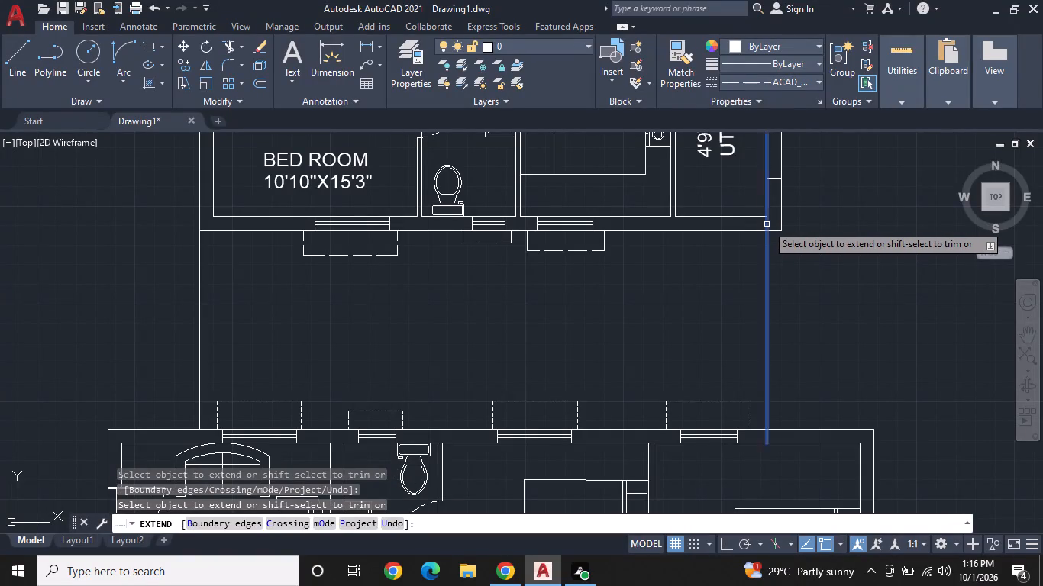
pyautogui.click(782, 210)
pyautogui.moveTo(824, 253); pyautogui.dragTo(848, 237, button='middle')
pyautogui.click(239, 174)
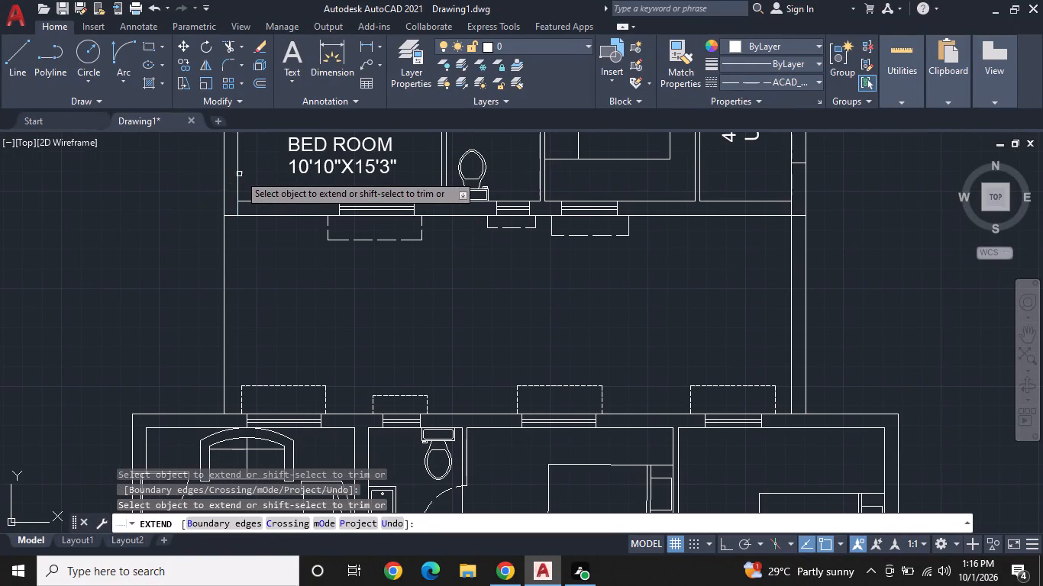
pyautogui.click(240, 208)
pyautogui.press('Escape')
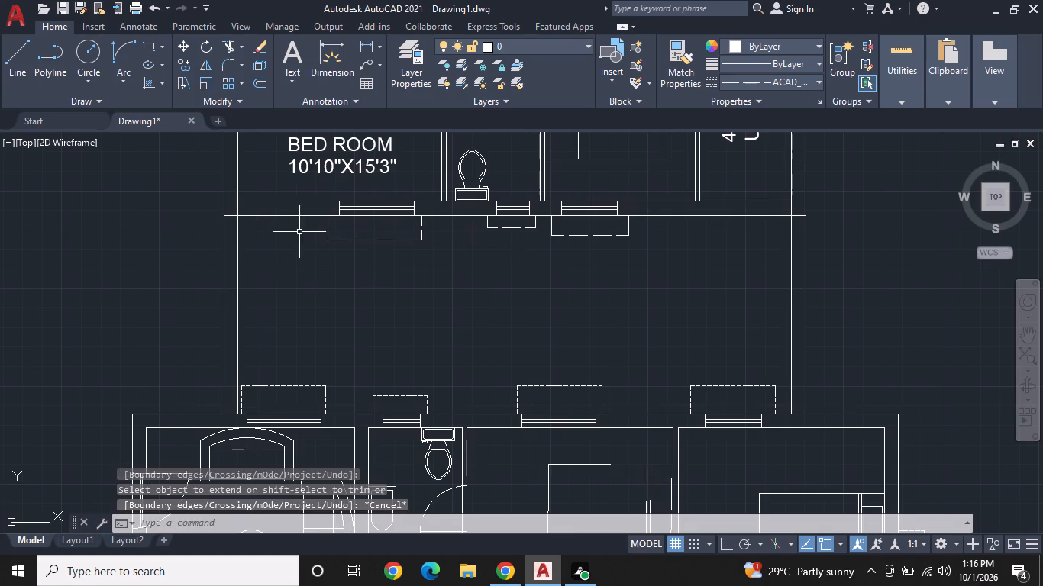
# Trim the line pieces crossing the wall junctions at the upper plan's southeast and southwest corners.
pyautogui.moveTo(408, 302); pyautogui.dragTo(470, 322, button='middle')
pyautogui.press('t')
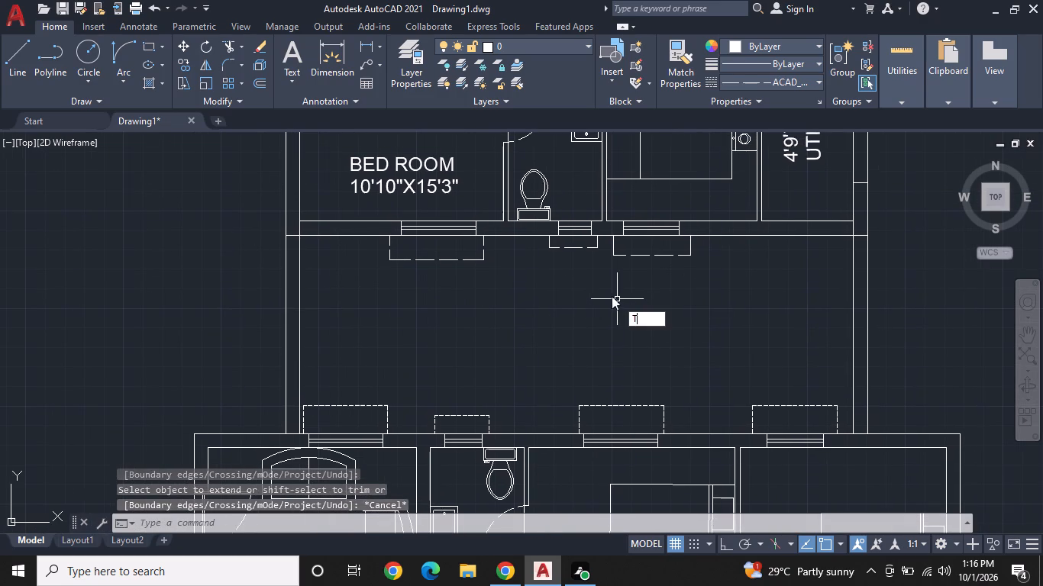
pyautogui.press('r')
pyautogui.press('space')
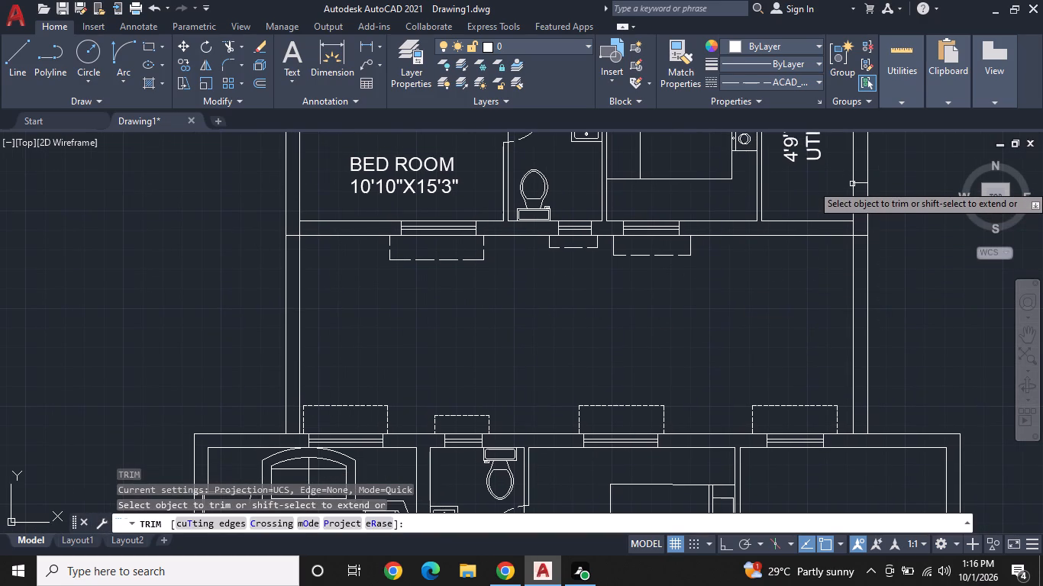
pyautogui.click(853, 229)
pyautogui.click(857, 237)
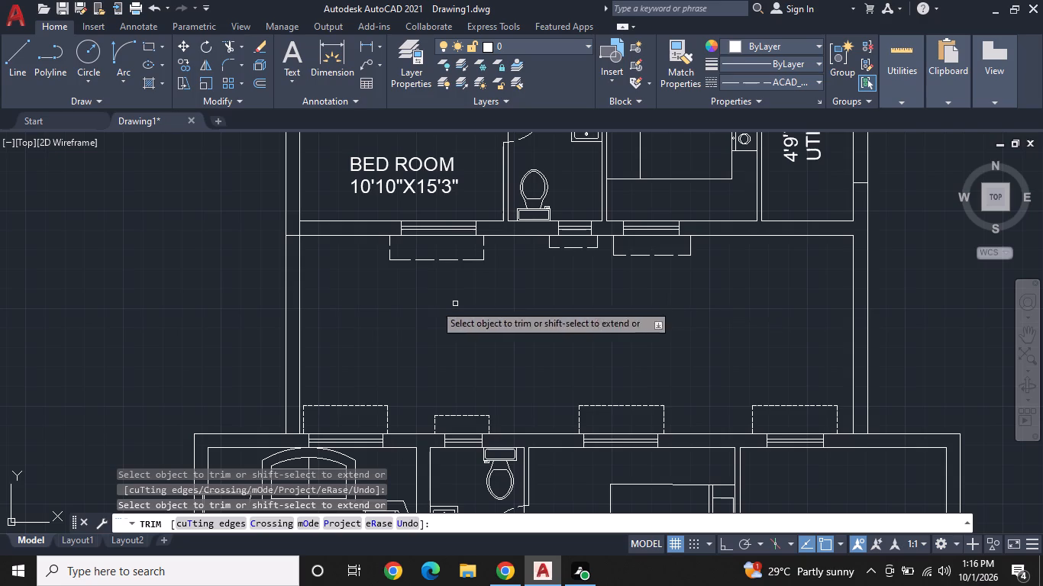
pyautogui.click(295, 234)
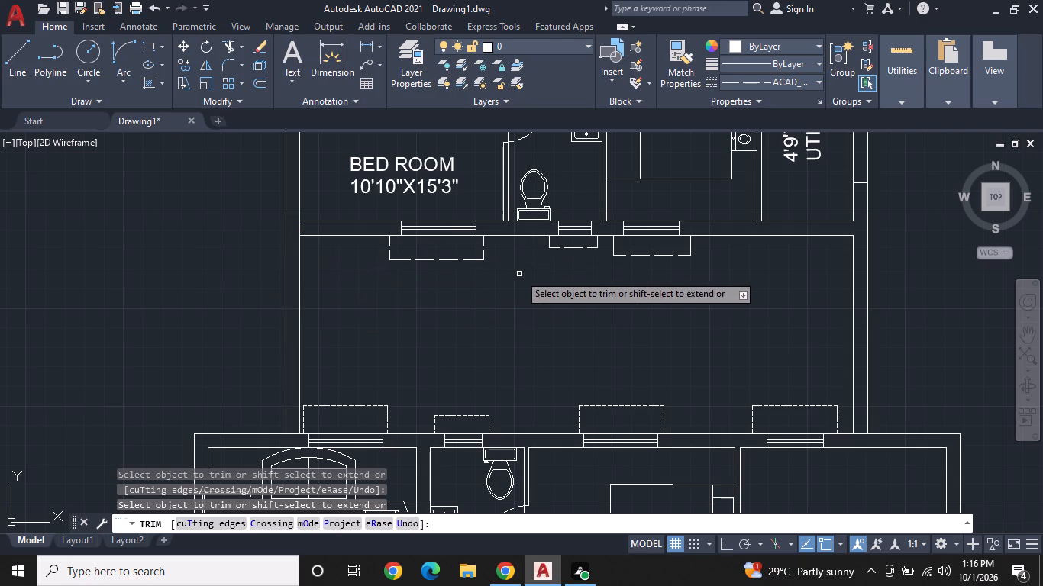
pyautogui.moveTo(618, 282); pyautogui.dragTo(638, 286, button='middle')
pyautogui.scroll(-1, 631, 288)
pyautogui.moveTo(638, 294); pyautogui.dragTo(470, 359, button='middle')
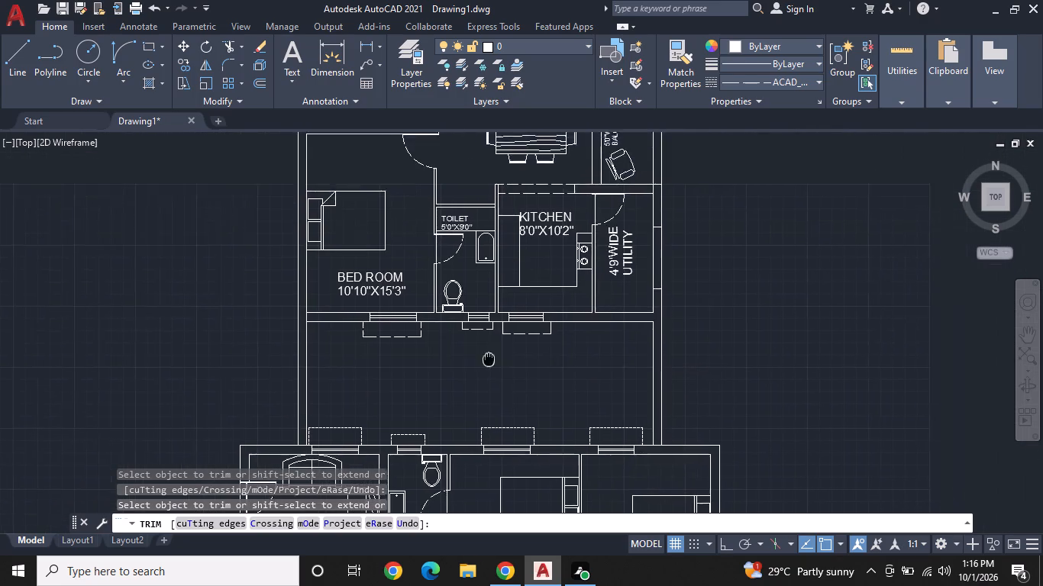
pyautogui.moveTo(470, 359); pyautogui.dragTo(437, 358, button='middle')
pyautogui.press('Escape')
# Review the walls, rooms and labels across the upper floor plan.
pyautogui.scroll(1, 425, 349)
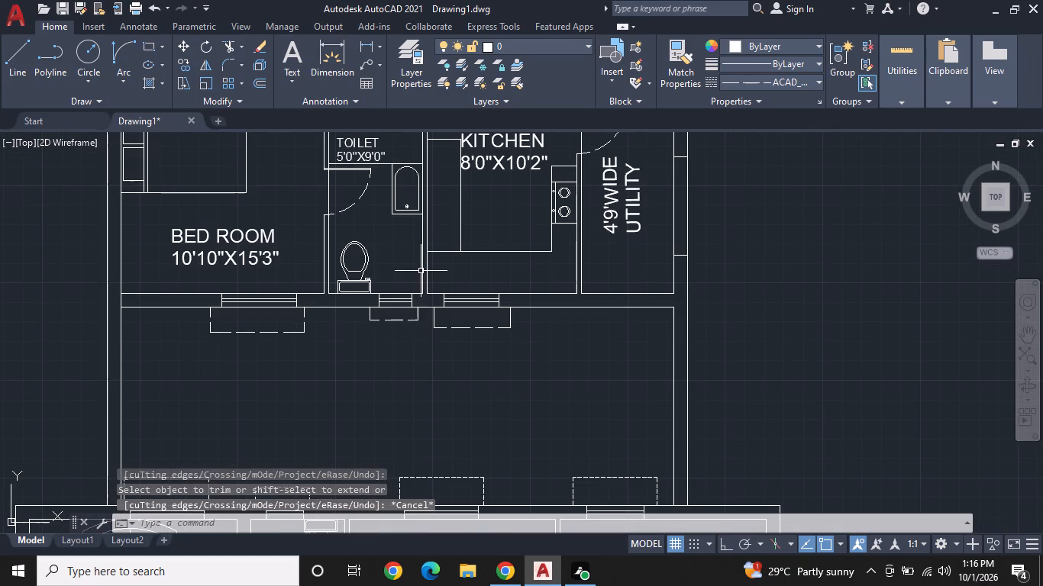
pyautogui.moveTo(421, 271); pyautogui.dragTo(445, 460, button='middle')
pyautogui.scroll(-1, 486, 240)
pyautogui.moveTo(483, 235); pyautogui.dragTo(485, 265, button='middle')
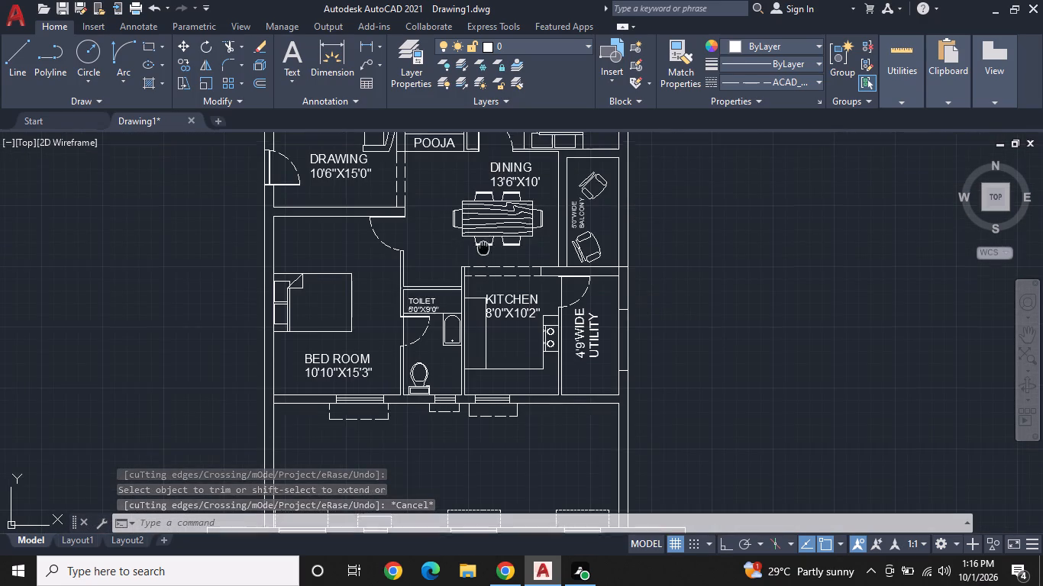
pyautogui.moveTo(485, 265); pyautogui.dragTo(480, 362, button='middle')
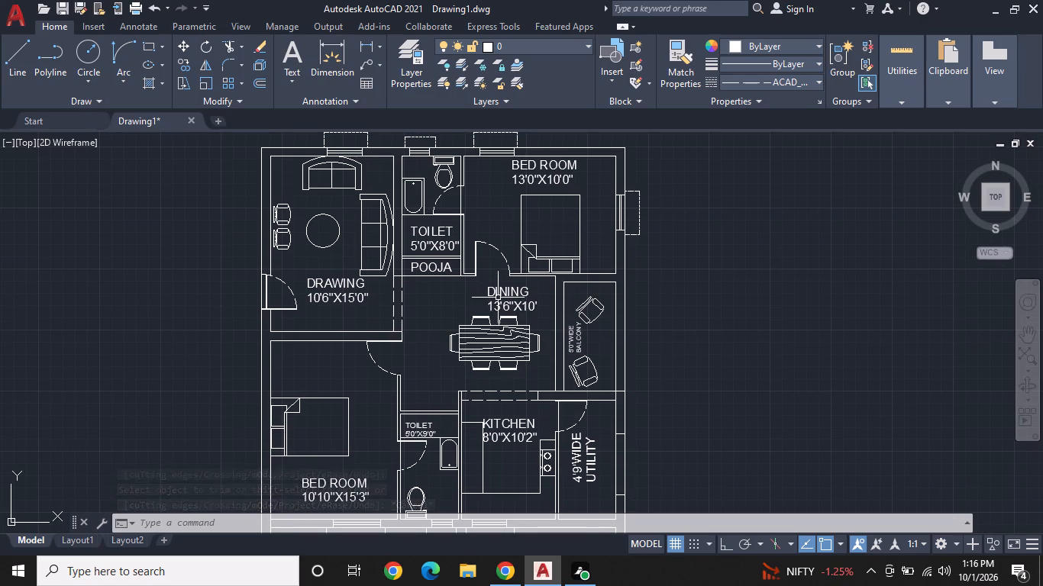
pyautogui.scroll(1, 528, 256)
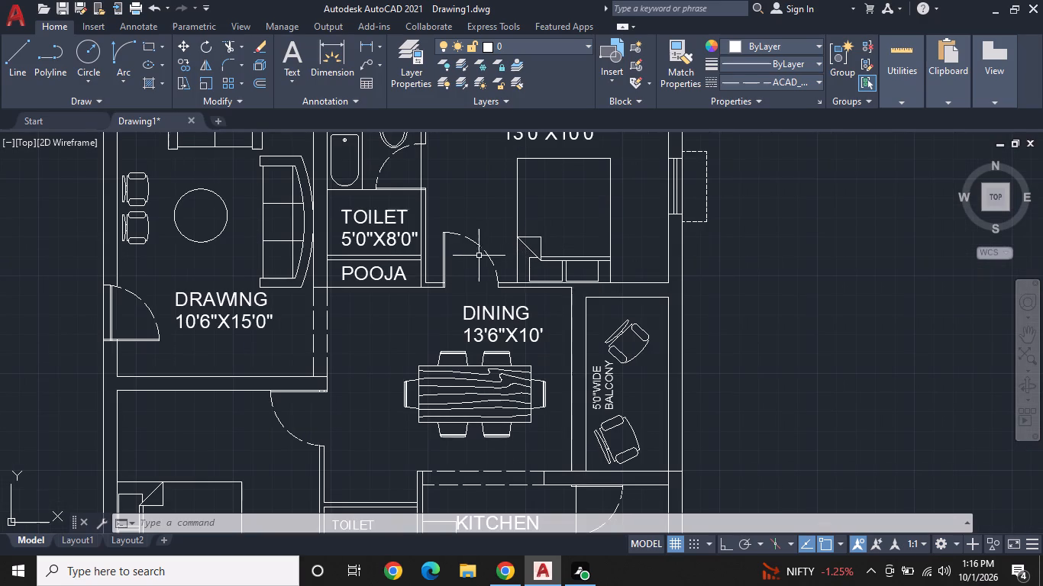
pyautogui.scroll(-1, 461, 270)
pyautogui.moveTo(462, 268); pyautogui.dragTo(504, 192, button='middle')
pyautogui.moveTo(475, 332); pyautogui.dragTo(476, 331, button='middle')
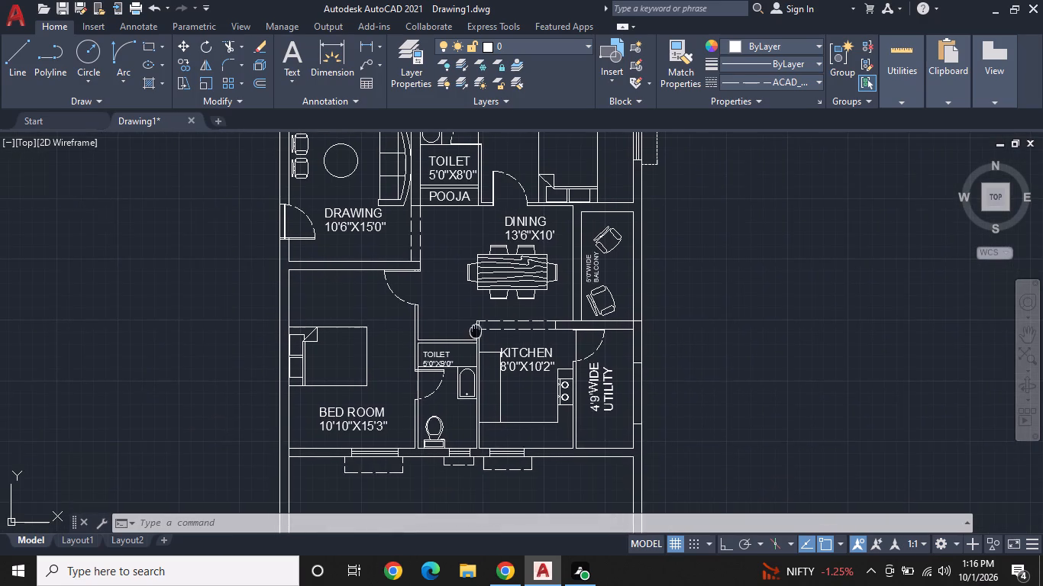
pyautogui.moveTo(476, 331); pyautogui.dragTo(518, 252, button='middle')
pyautogui.moveTo(466, 276); pyautogui.dragTo(458, 407, button='middle')
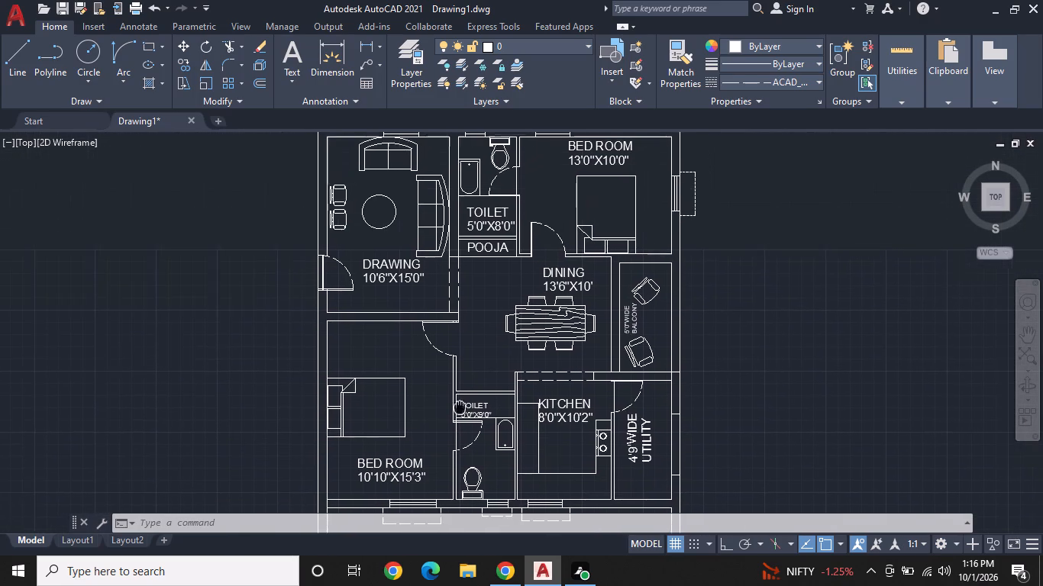
pyautogui.moveTo(458, 407); pyautogui.dragTo(454, 407, button='middle')
pyautogui.moveTo(444, 348); pyautogui.dragTo(447, 361, button='middle')
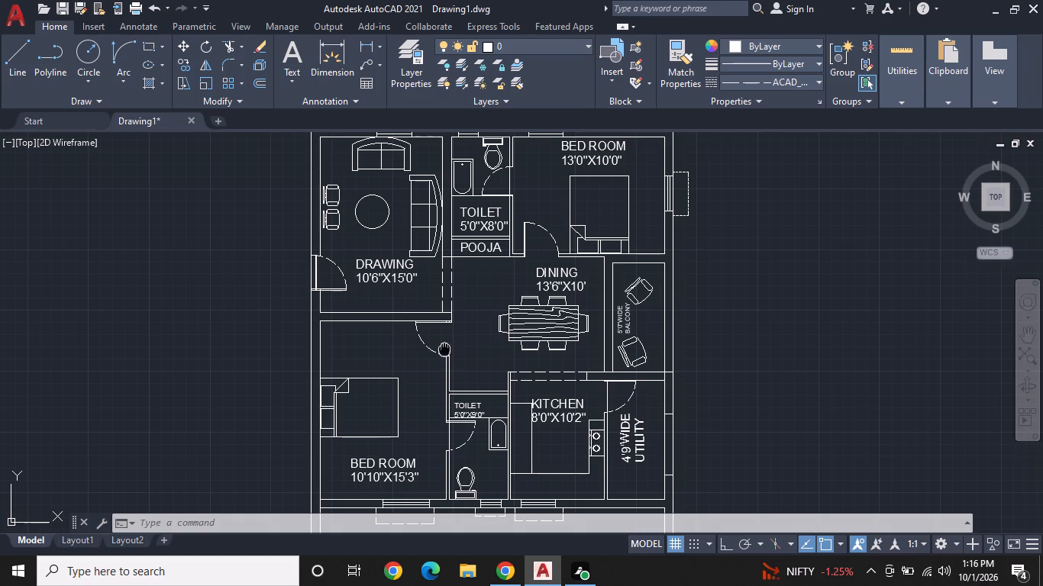
pyautogui.moveTo(447, 361); pyautogui.dragTo(408, 419, button='middle')
# Fill the upper plan's north wall segments and their connected walls with solid hatch in grey 199,200,202.
pyautogui.press('h')
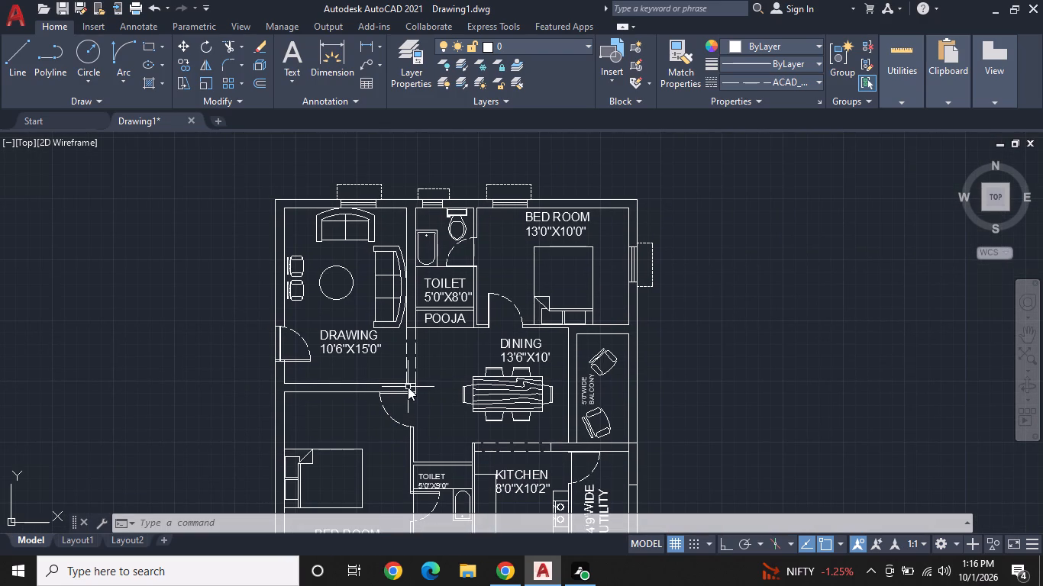
pyautogui.press('space')
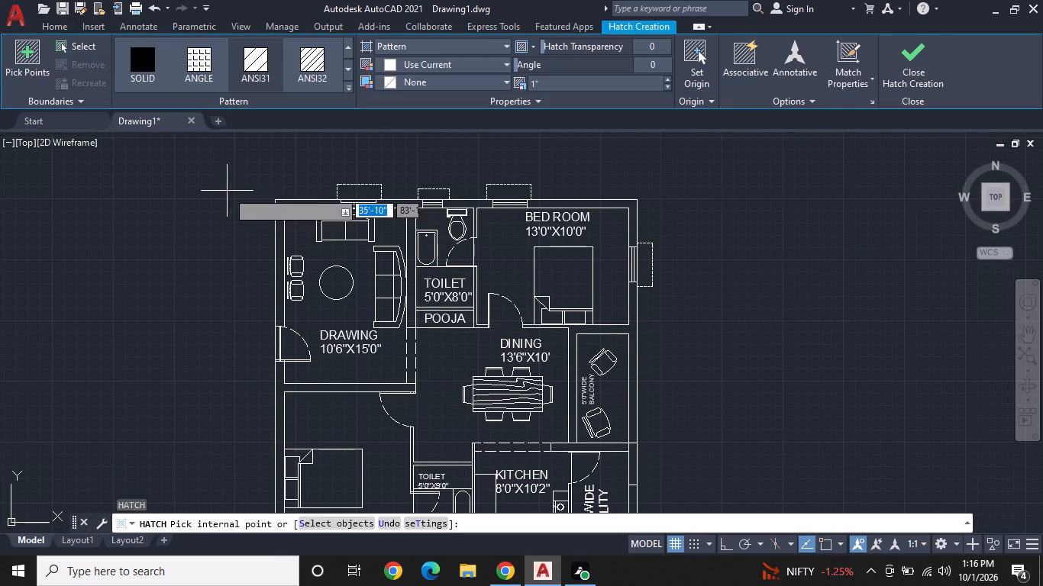
pyautogui.click(137, 55)
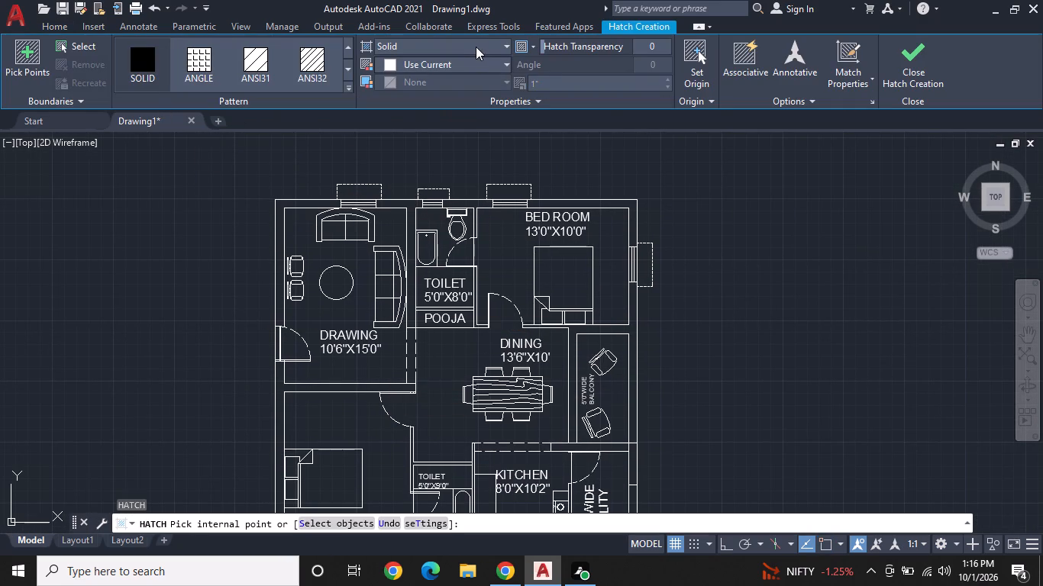
pyautogui.click(464, 56)
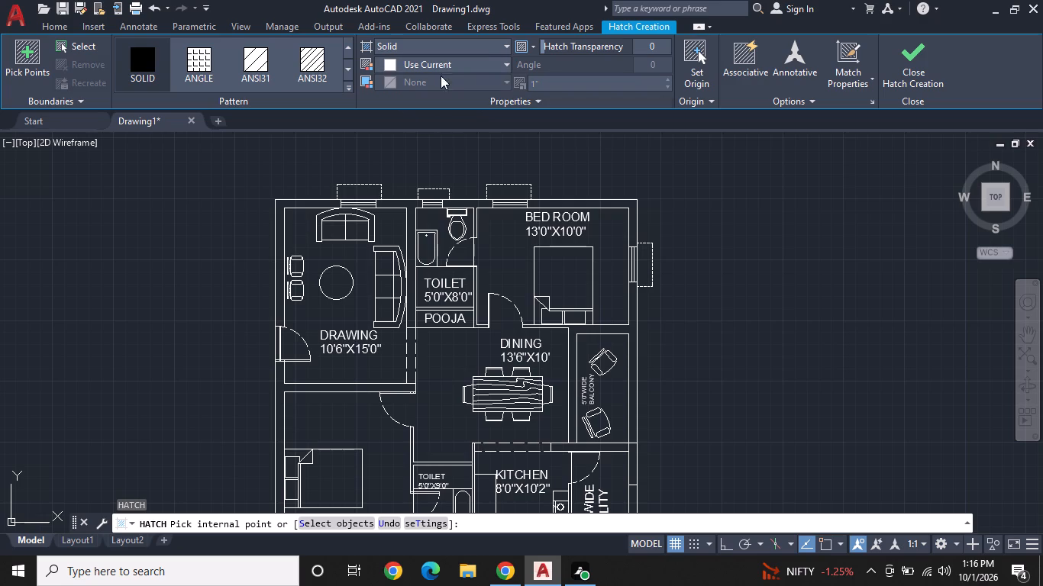
pyautogui.click(451, 64)
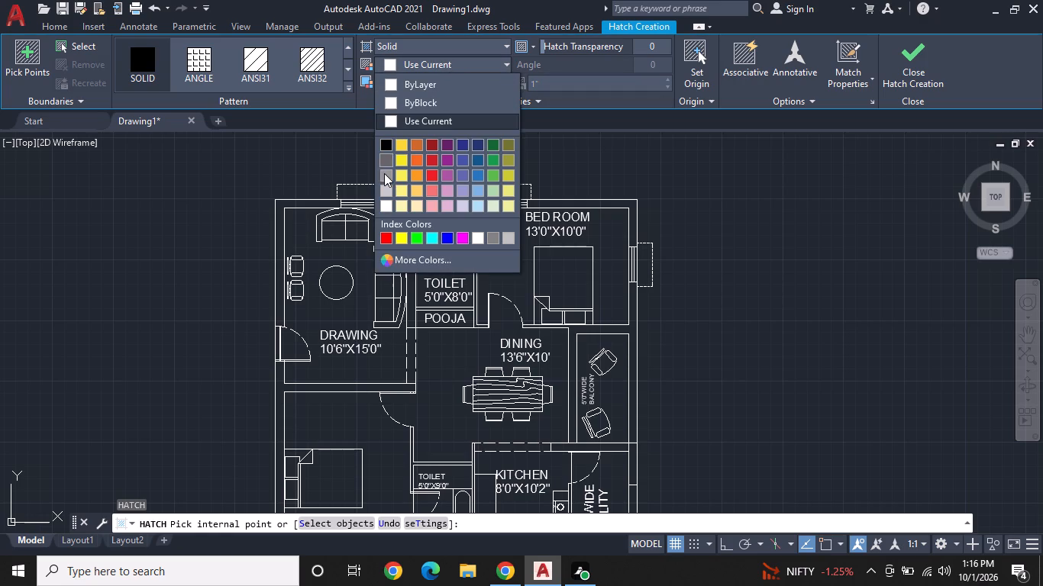
pyautogui.click(386, 189)
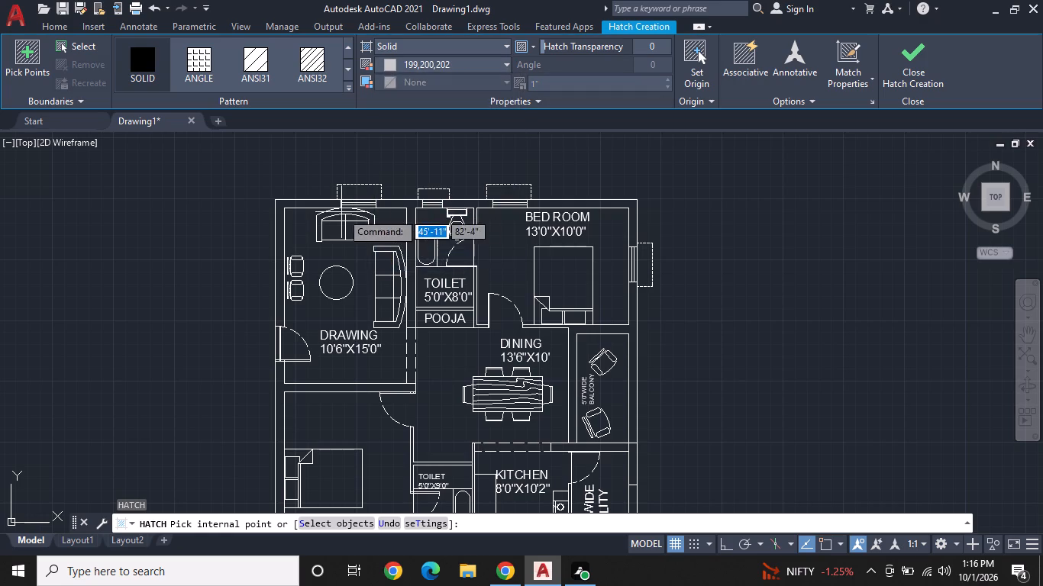
pyautogui.scroll(2, 322, 215)
pyautogui.click(312, 191)
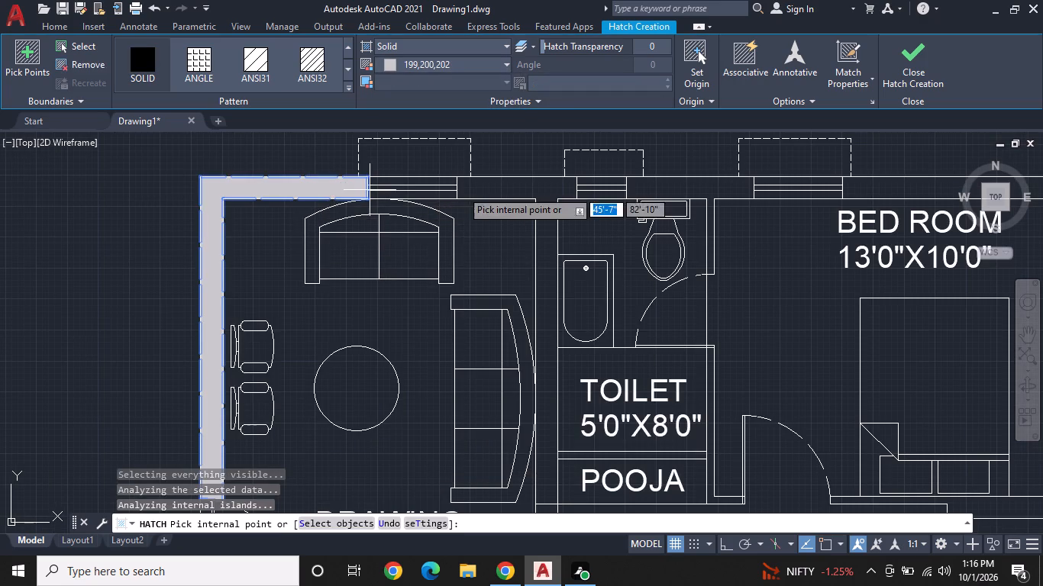
pyautogui.doubleClick(498, 188)
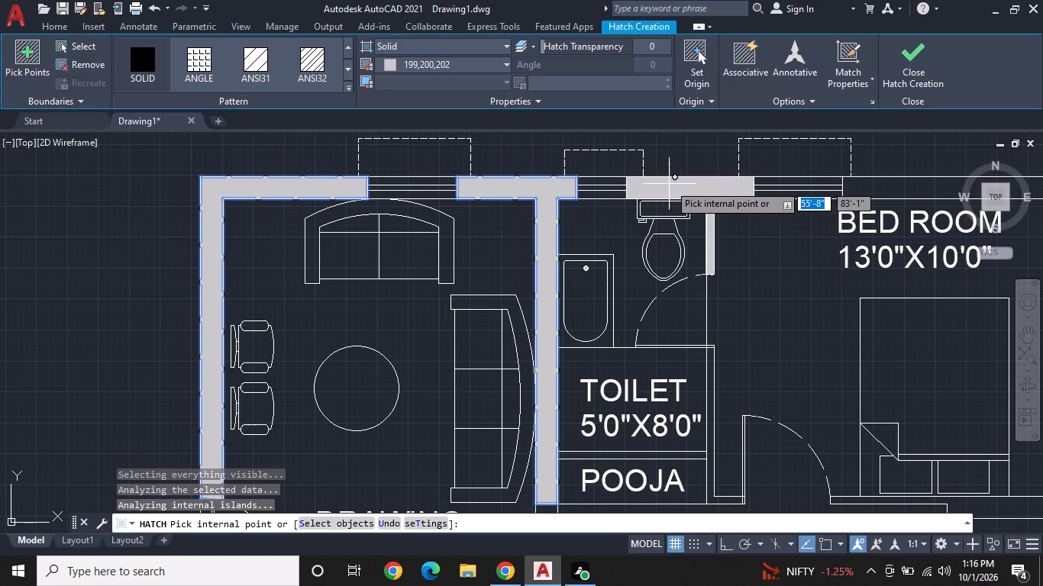
pyautogui.click(671, 184)
pyautogui.click(915, 192)
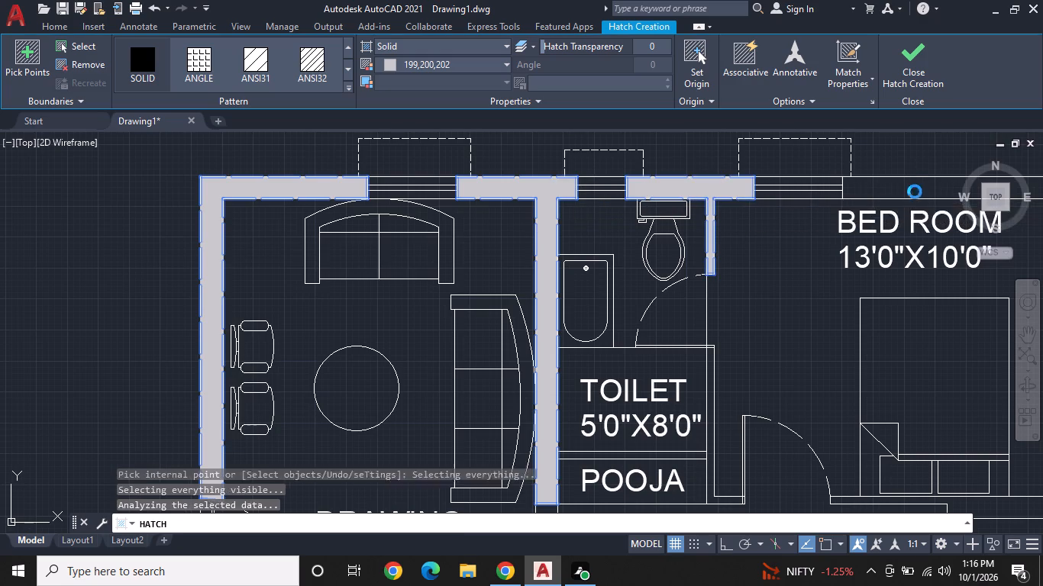
# Fill the walls around the upper plan's 5'0"X8'0" toilet and pooja, including the thin strip beside the toilet door, with solid grey hatch.
pyautogui.moveTo(886, 203); pyautogui.dragTo(631, 197, button='middle')
pyautogui.scroll(-1, 630, 195)
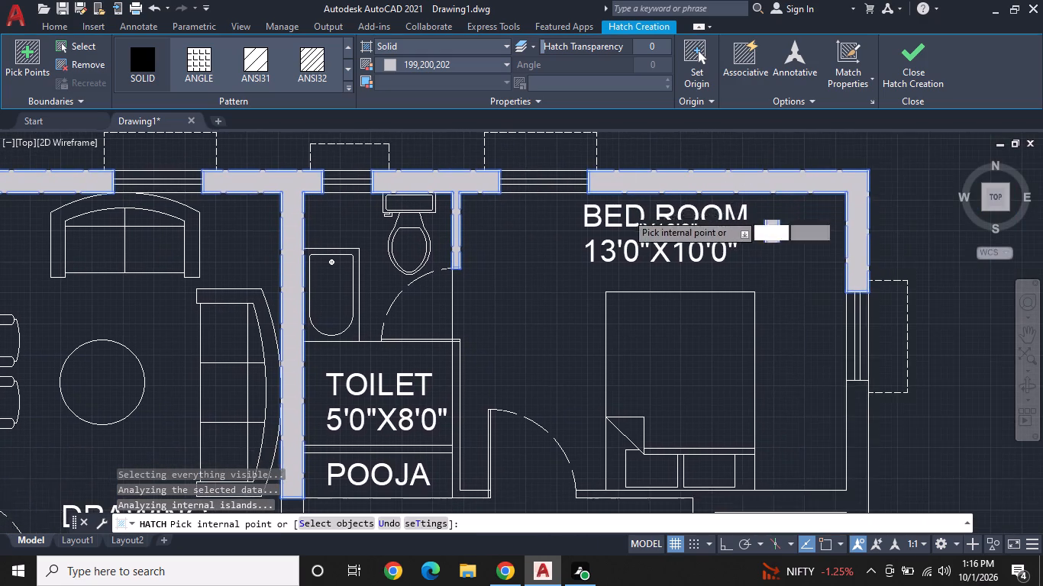
pyautogui.scroll(2, 521, 314)
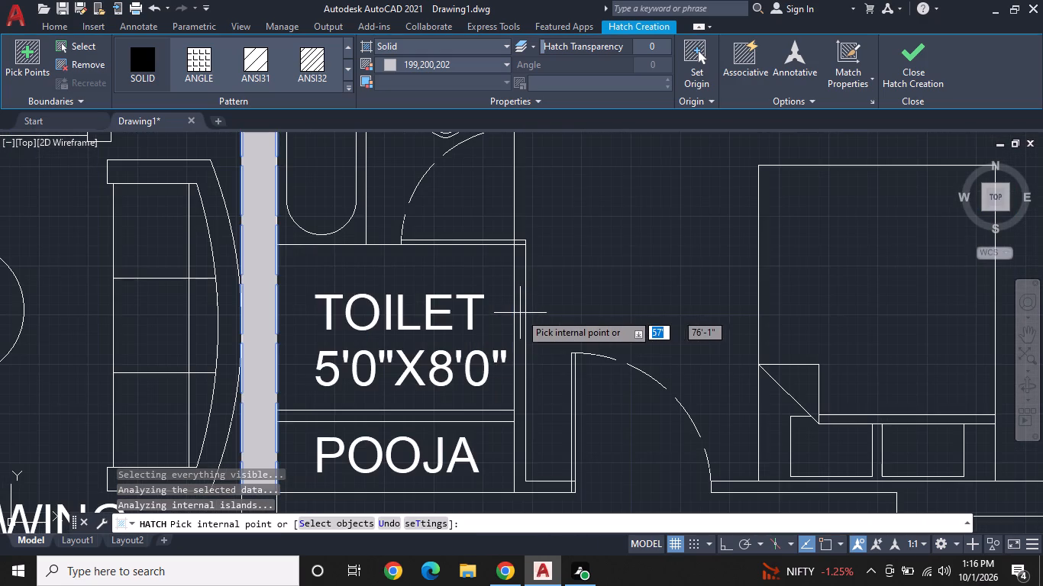
pyautogui.doubleClick(520, 313)
pyautogui.moveTo(519, 314); pyautogui.dragTo(526, 281, button='middle')
pyautogui.scroll(1, 503, 192)
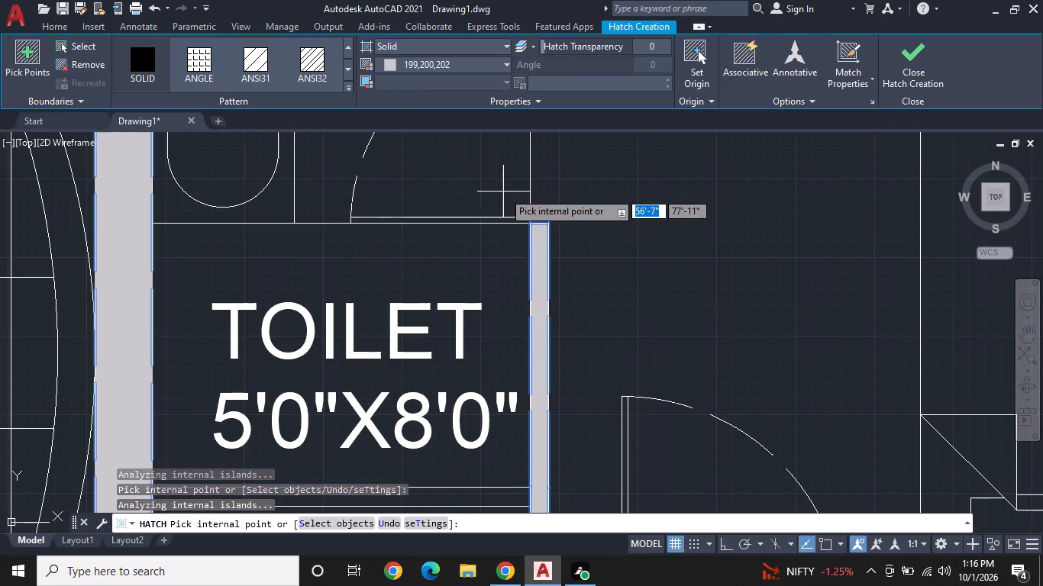
pyautogui.click(490, 219)
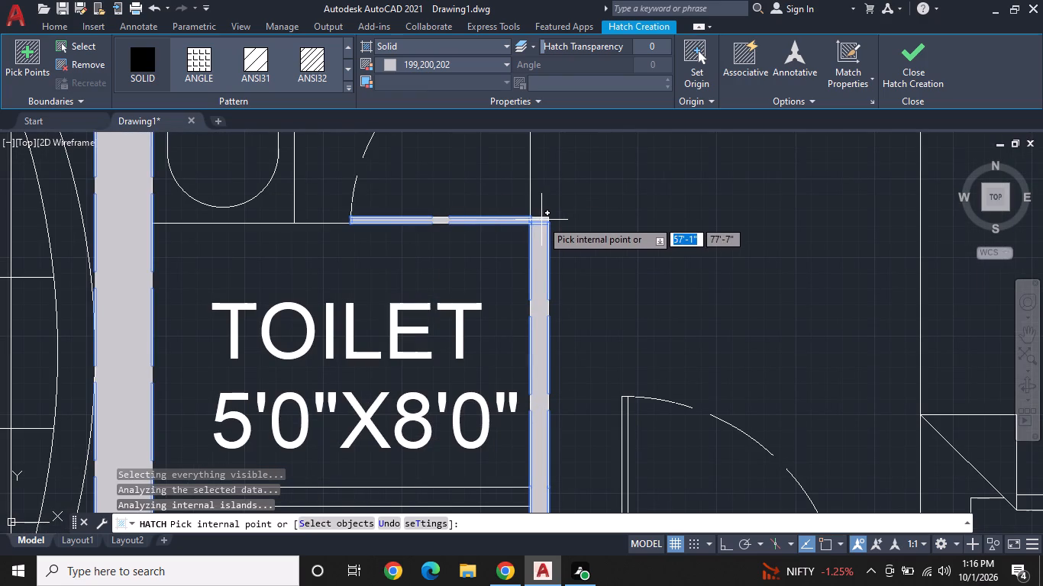
pyautogui.click(541, 220)
pyautogui.moveTo(534, 298); pyautogui.dragTo(560, 157, button='middle')
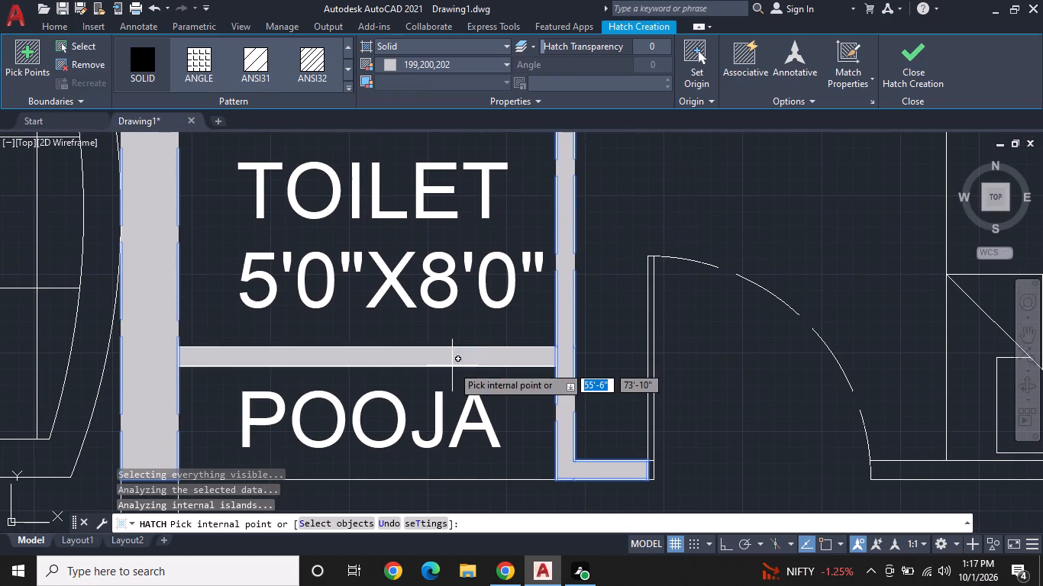
pyautogui.click(463, 359)
# Fill the upper plan's balcony walls, the wall south of the 13'0"X10'0" bedroom, and the drawing room–bedroom wall with solid grey hatch.
pyautogui.scroll(-2, 486, 349)
pyautogui.moveTo(545, 370); pyautogui.dragTo(504, 277, button='middle')
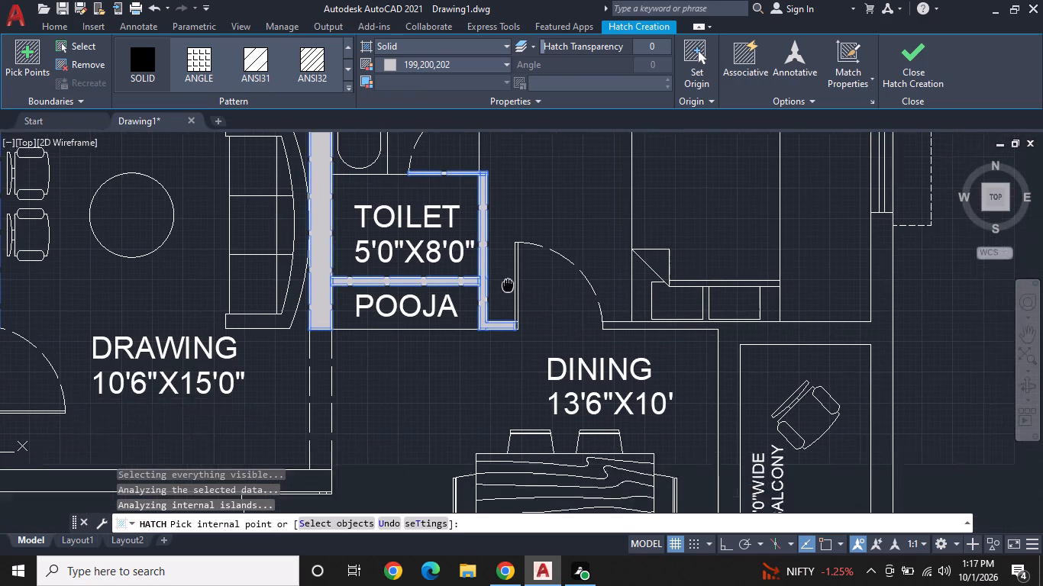
pyautogui.moveTo(504, 277); pyautogui.dragTo(499, 272, button='middle')
pyautogui.scroll(-1, 565, 279)
pyautogui.click(683, 297)
pyautogui.scroll(-2, 686, 297)
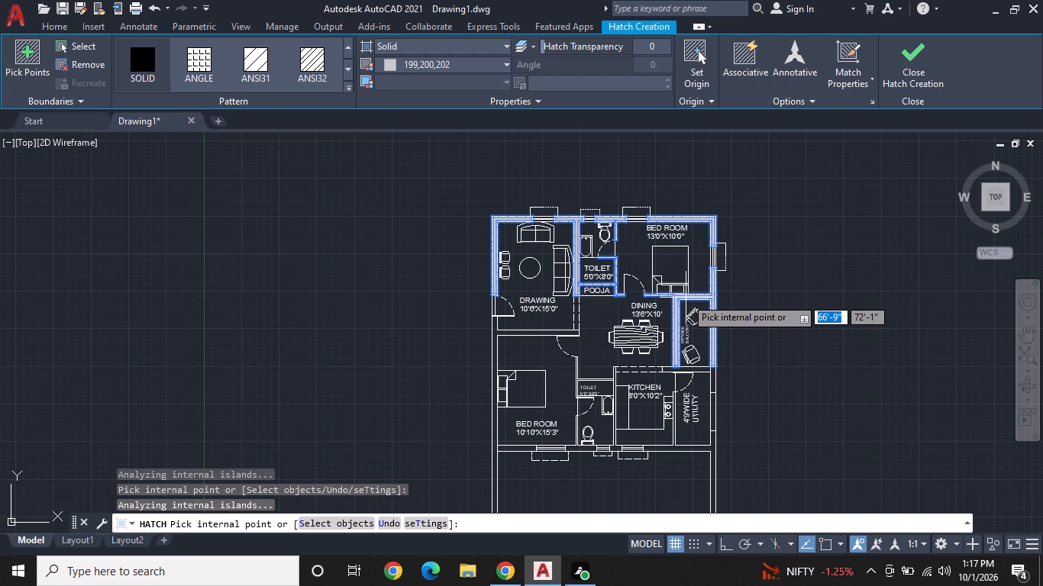
pyautogui.scroll(1, 564, 335)
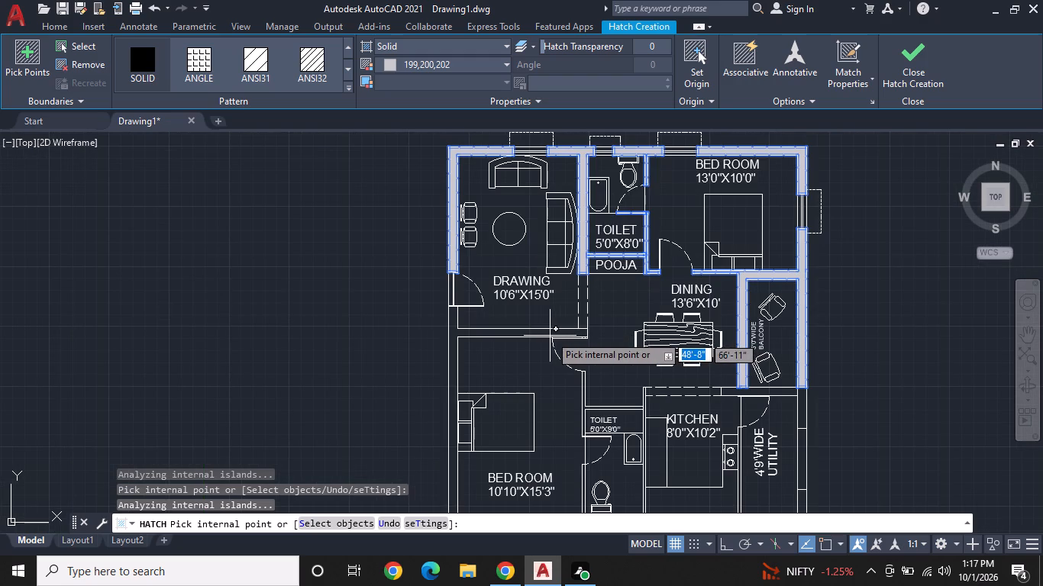
pyautogui.click(551, 334)
# Fill the walls around the upper plan's 5'0"X9'0" toilet and the south wall segments between the bedroom and kitchen windows with grey hatch.
pyautogui.moveTo(544, 340); pyautogui.dragTo(526, 242, button='middle')
pyautogui.middleClick(526, 242)
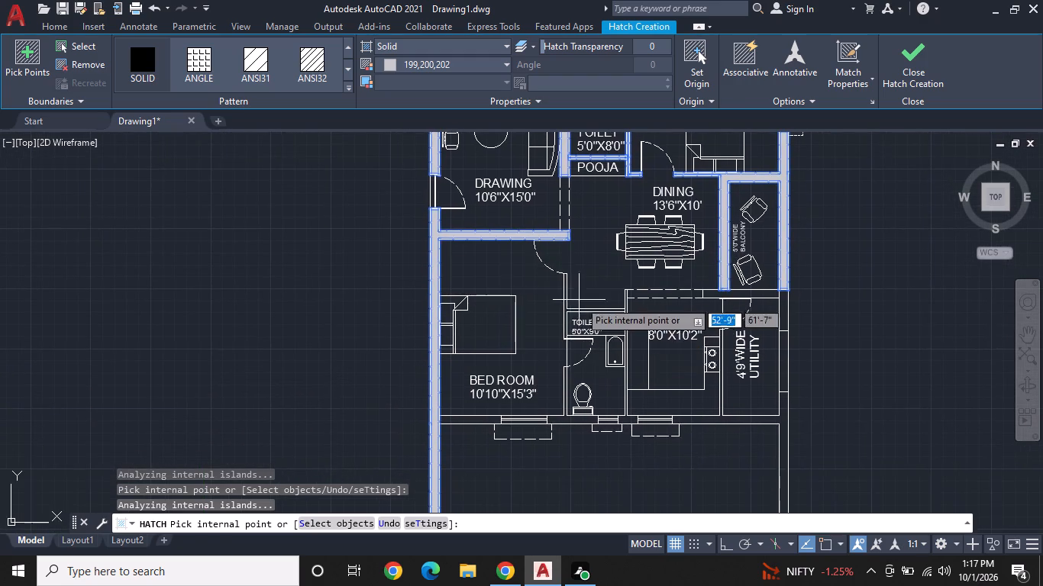
pyautogui.scroll(2, 591, 317)
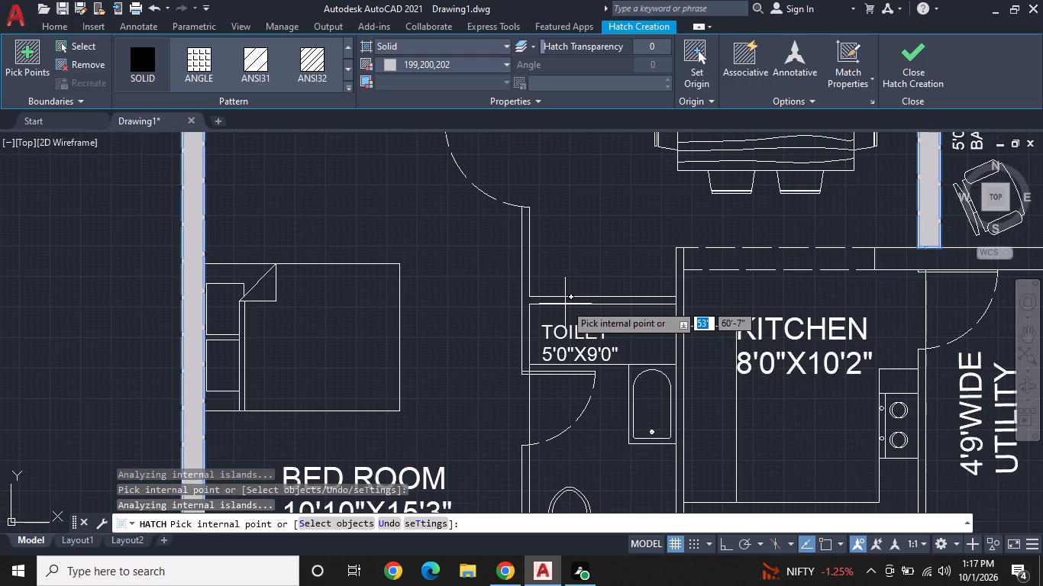
pyautogui.click(565, 301)
pyautogui.moveTo(569, 353); pyautogui.dragTo(541, 210, button='middle')
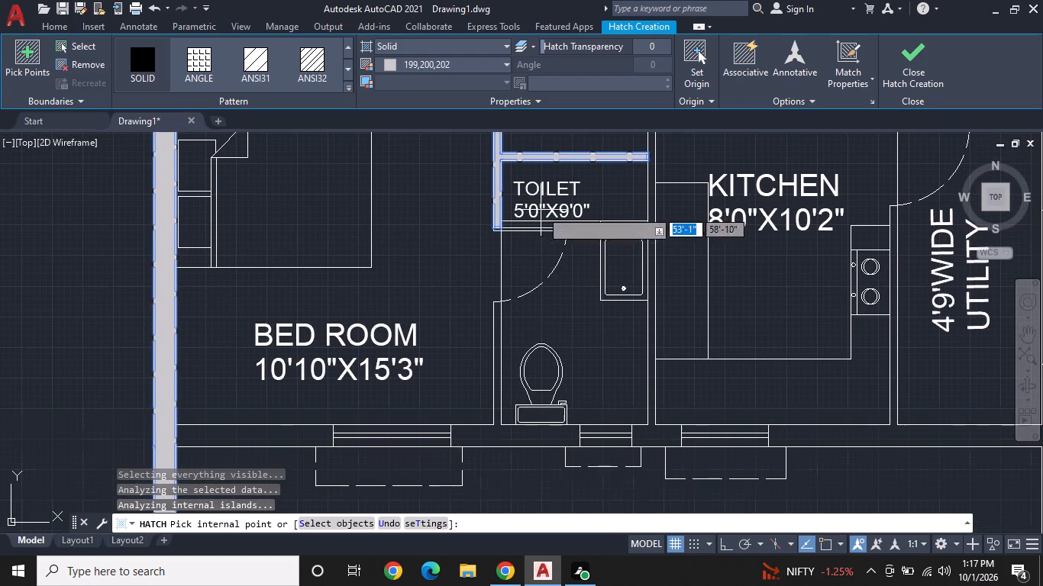
pyautogui.click(499, 355)
pyautogui.click(215, 433)
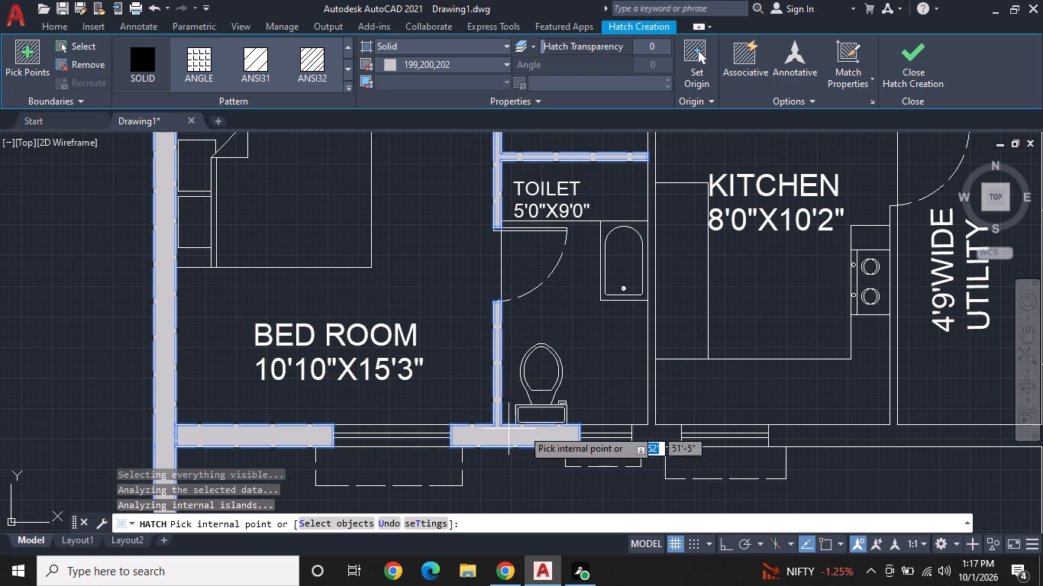
pyautogui.click(663, 431)
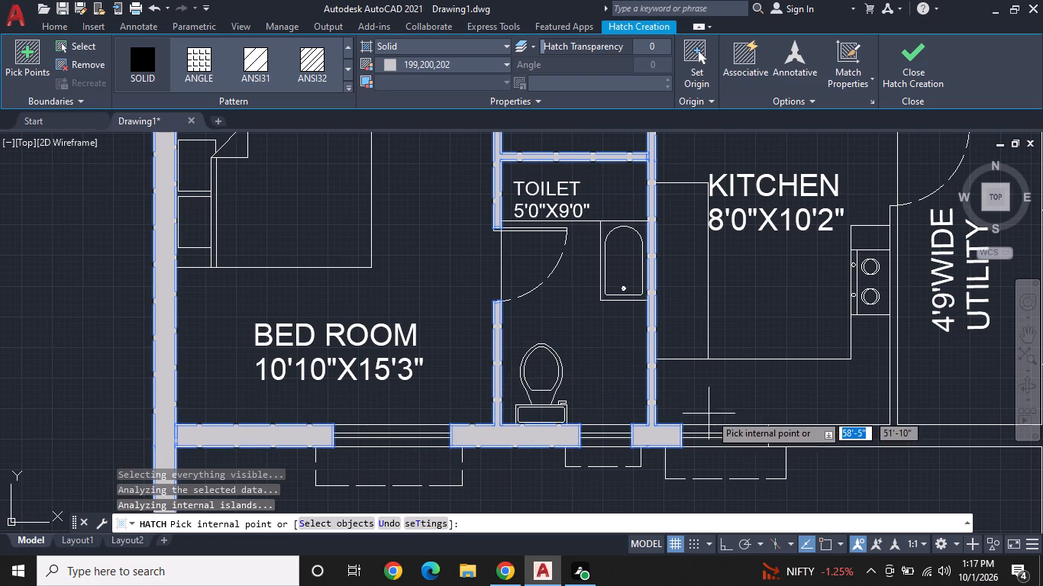
# Fill the upper plan's remaining kitchen and utility walls, including the southeast corner and the east wall beside the utility, with grey hatch.
pyautogui.moveTo(710, 414); pyautogui.dragTo(377, 411, button='middle')
pyautogui.click(528, 431)
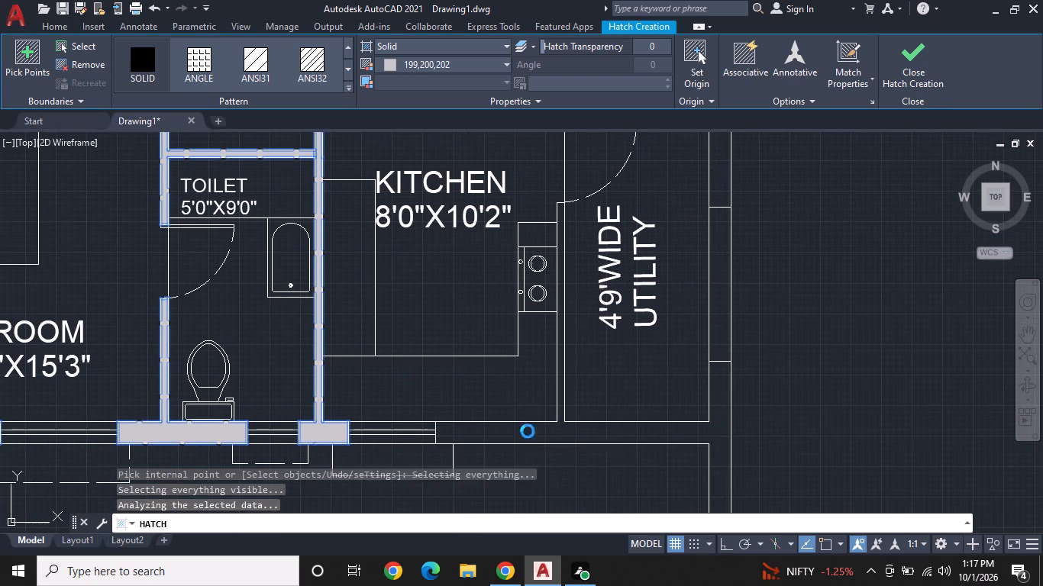
pyautogui.scroll(-2, 570, 429)
pyautogui.scroll(2, 628, 369)
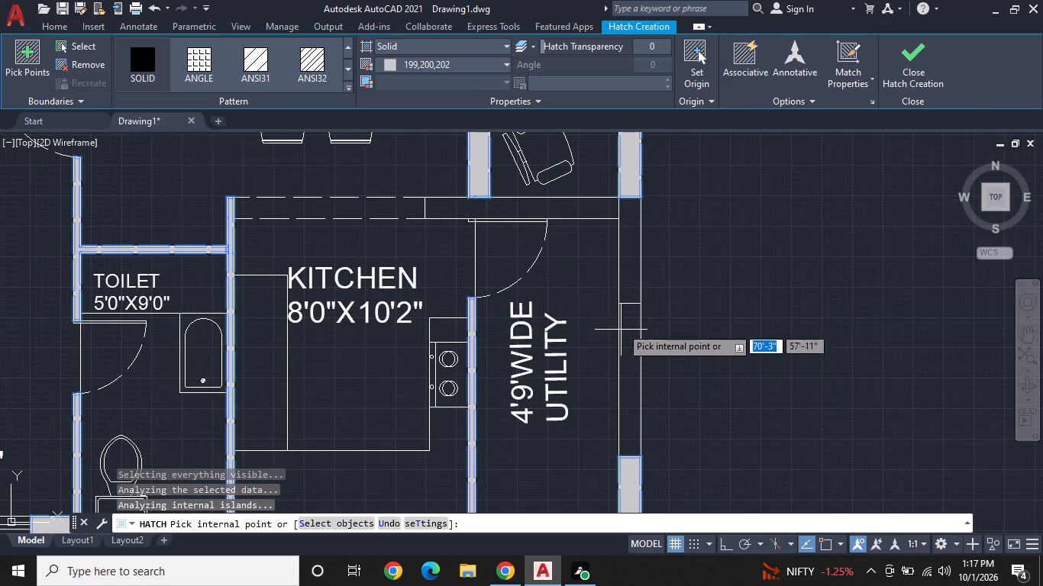
pyautogui.click(638, 261)
pyautogui.click(569, 207)
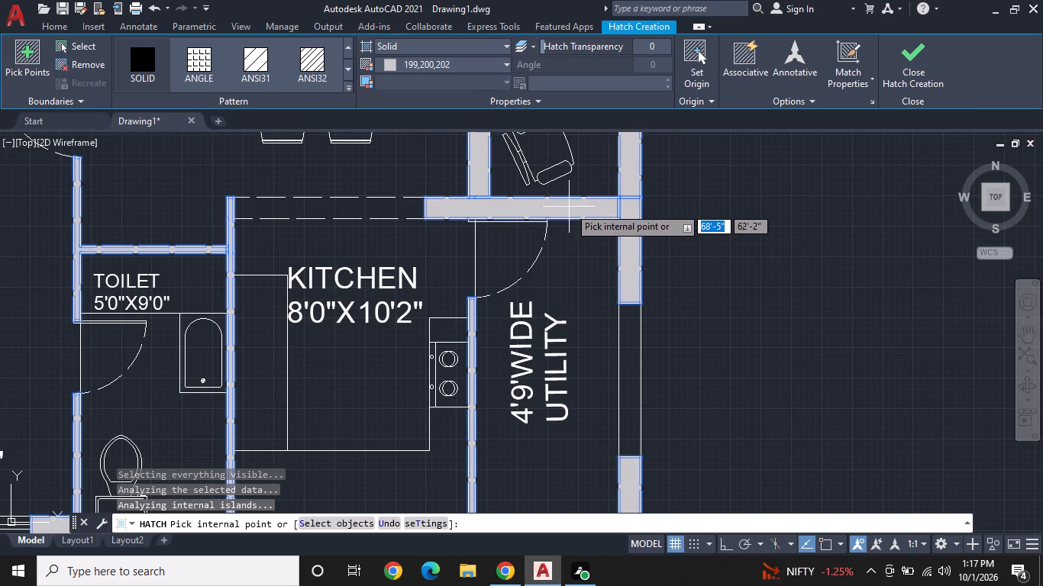
# Fill all the lower plan's north wall segments between the windows, with their connected walls, with the same solid grey hatch.
pyautogui.scroll(-1, 529, 243)
pyautogui.scroll(-1, 435, 365)
pyautogui.moveTo(420, 328); pyautogui.dragTo(487, 374, button='middle')
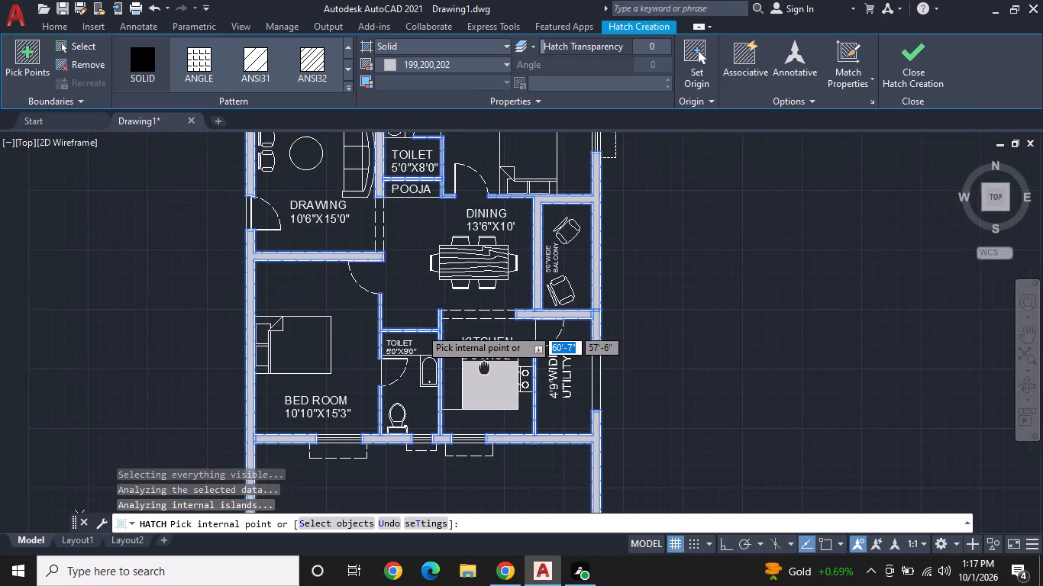
pyautogui.moveTo(487, 374); pyautogui.dragTo(486, 425, button='middle')
pyautogui.moveTo(474, 418); pyautogui.dragTo(457, 275, button='middle')
pyautogui.scroll(-1, 463, 372)
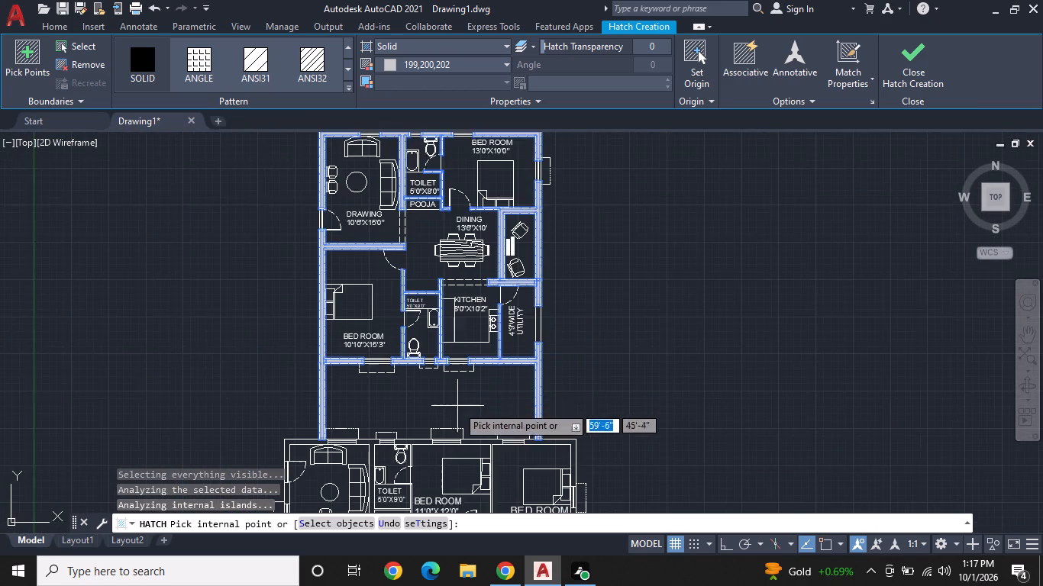
pyautogui.moveTo(457, 399); pyautogui.dragTo(457, 286, button='middle')
pyautogui.scroll(2, 424, 341)
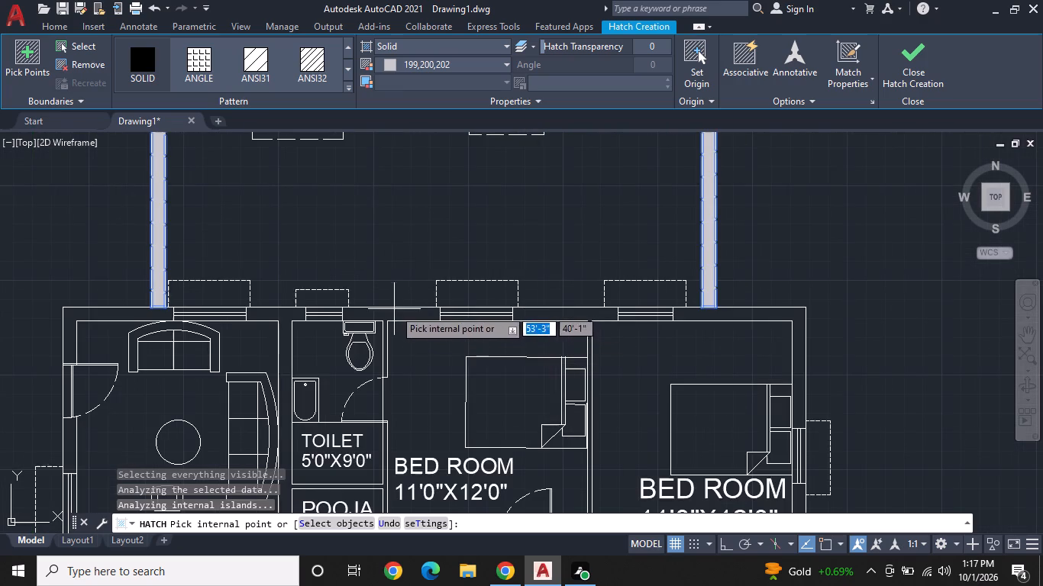
pyautogui.click(389, 315)
pyautogui.click(289, 313)
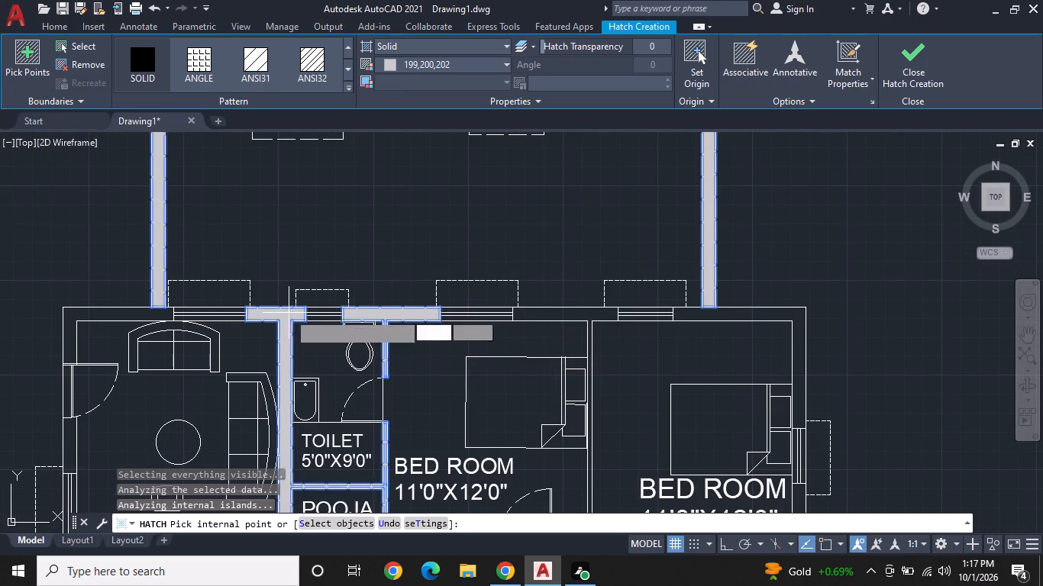
pyautogui.click(145, 314)
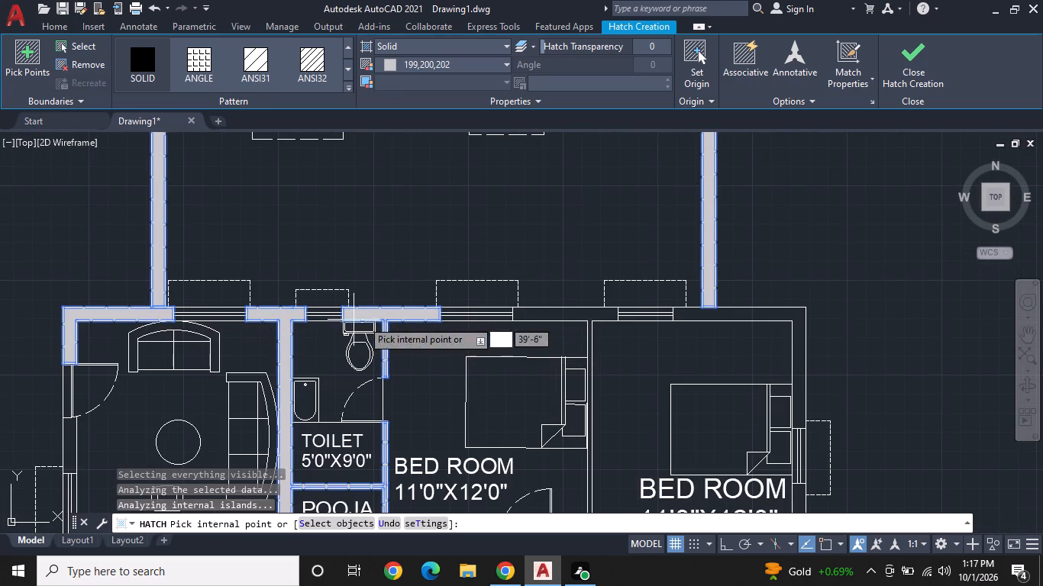
pyautogui.click(564, 314)
pyautogui.click(738, 313)
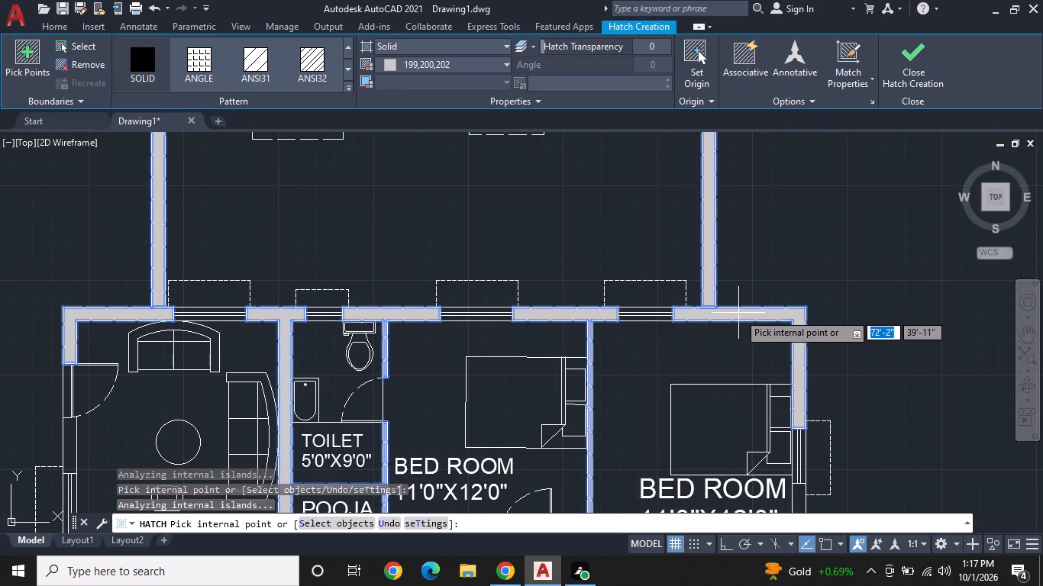
# Fill the lower plan's east wall segments from the 11'0"X12'0" bedroom to the utility, with the connected toilet and kitchen walls, with grey hatch.
pyautogui.scroll(-1, 701, 359)
pyautogui.moveTo(669, 394); pyautogui.dragTo(629, 278, button='middle')
pyautogui.moveTo(625, 269); pyautogui.dragTo(615, 248, button='middle')
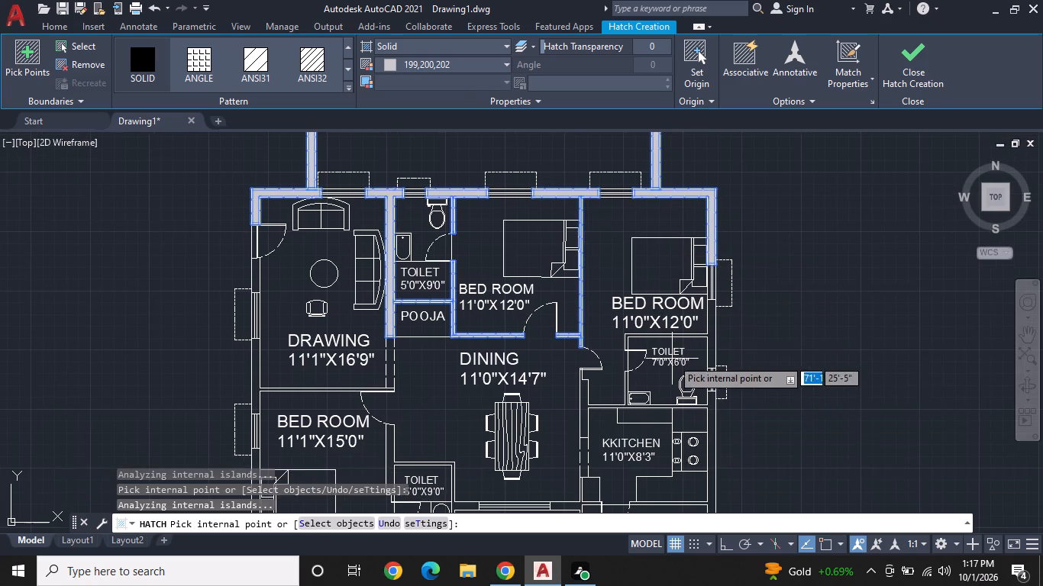
pyautogui.scroll(1, 672, 359)
pyautogui.click(734, 325)
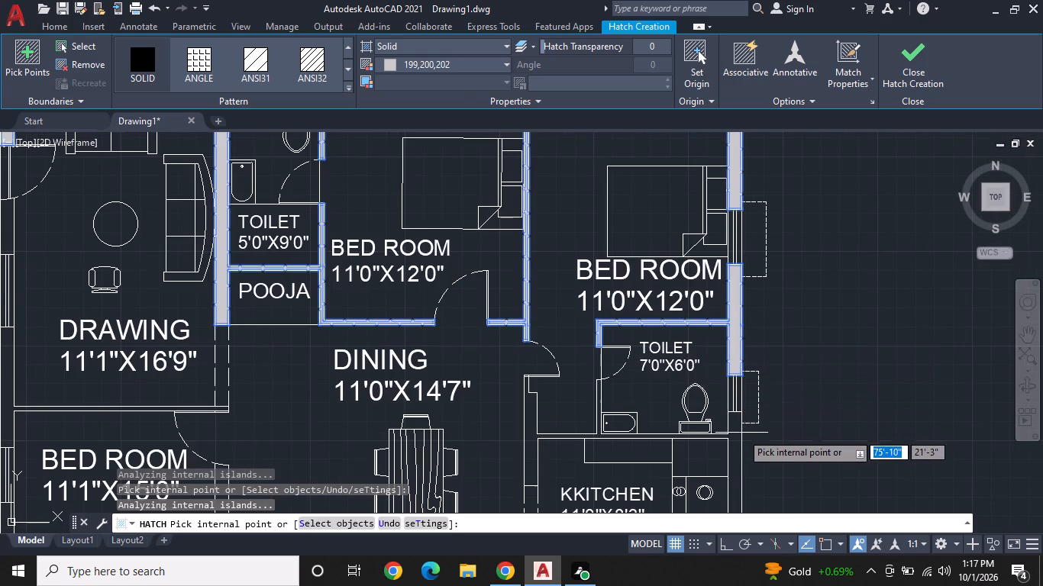
pyautogui.click(739, 439)
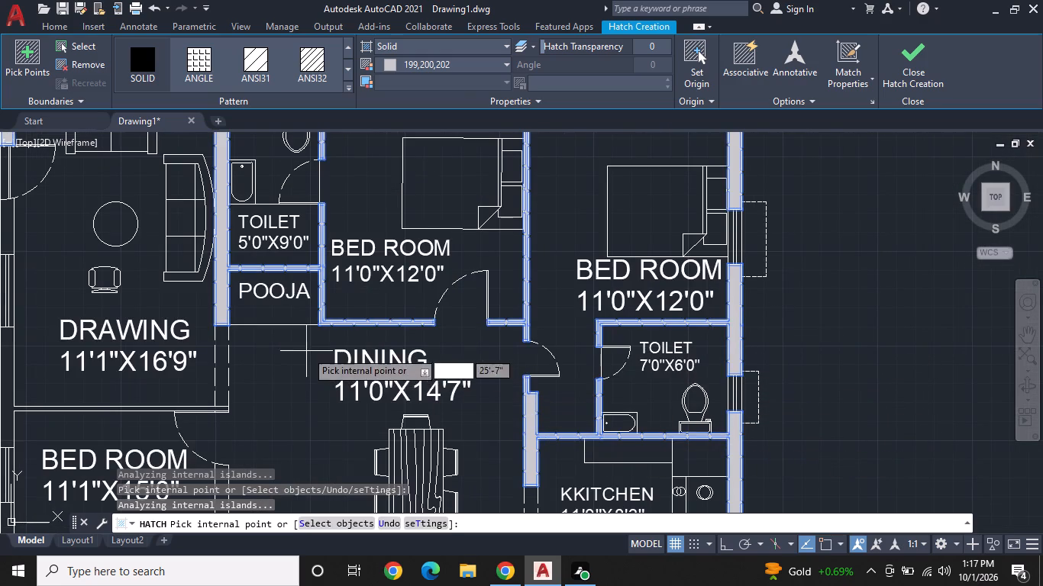
# Fill the lower plan's remaining west and south walls, including the connected bedroom, toilet, balcony and utility walls, with grey hatch and finish the hatch.
pyautogui.moveTo(229, 385); pyautogui.dragTo(428, 242, button='middle')
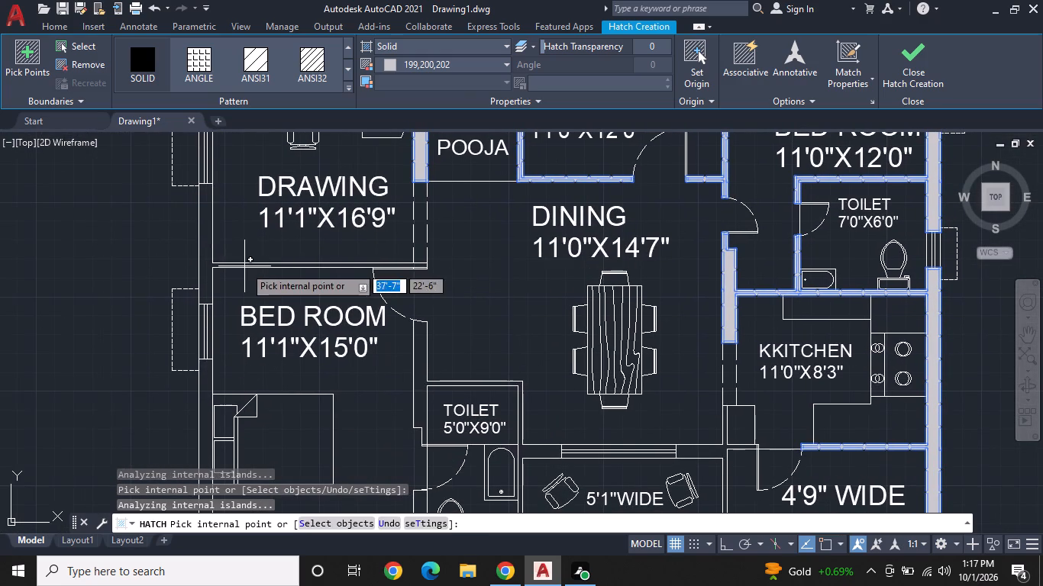
pyautogui.click(204, 241)
pyautogui.moveTo(244, 362); pyautogui.dragTo(273, 192, button='middle')
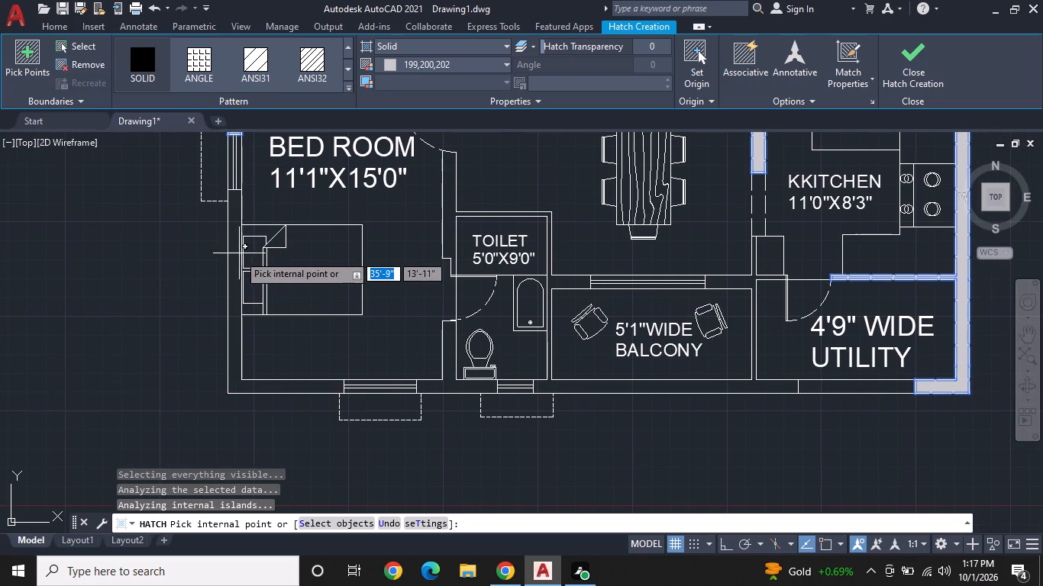
pyautogui.click(231, 268)
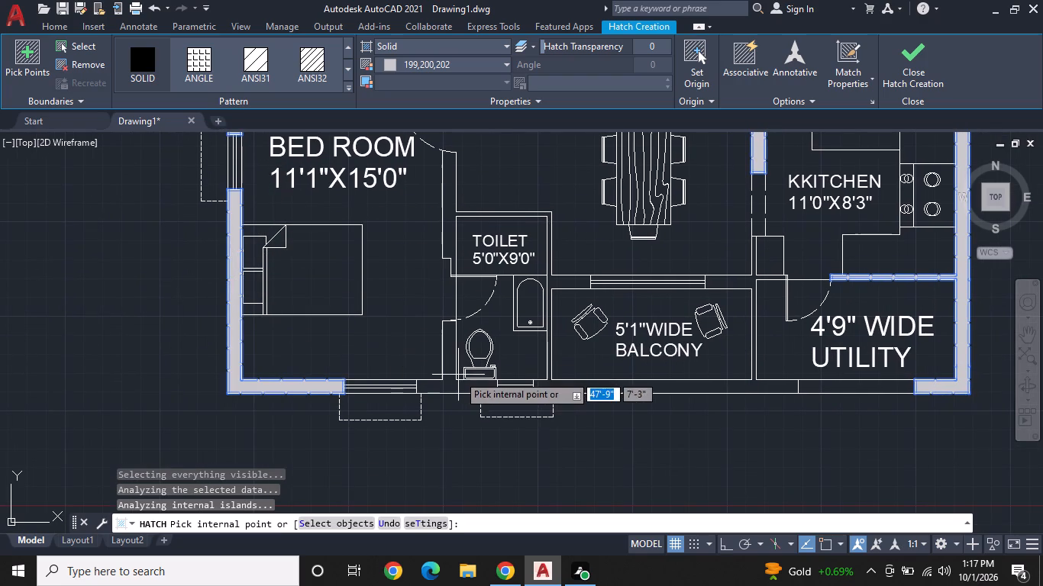
pyautogui.click(453, 388)
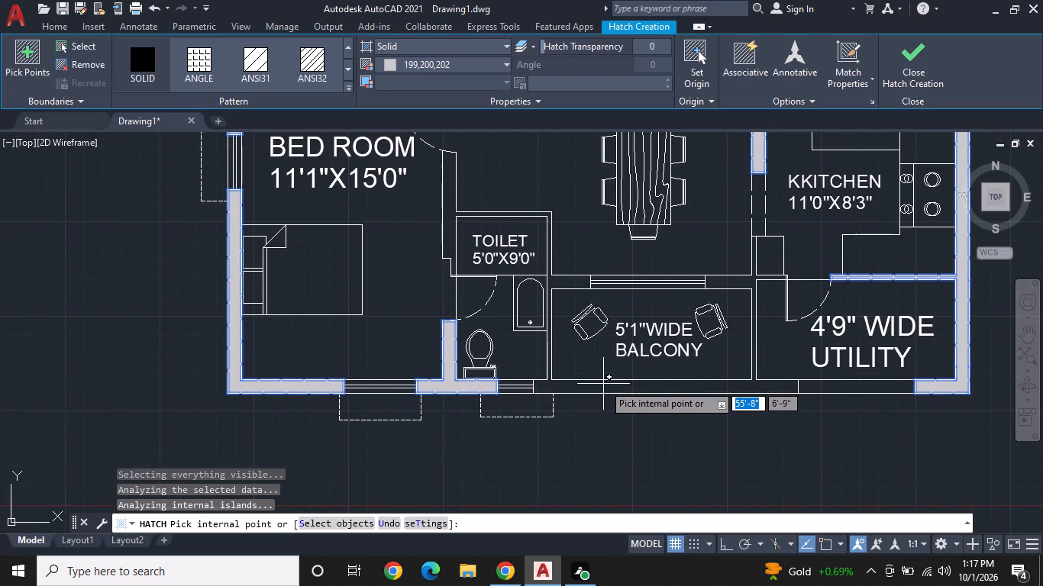
pyautogui.click(604, 385)
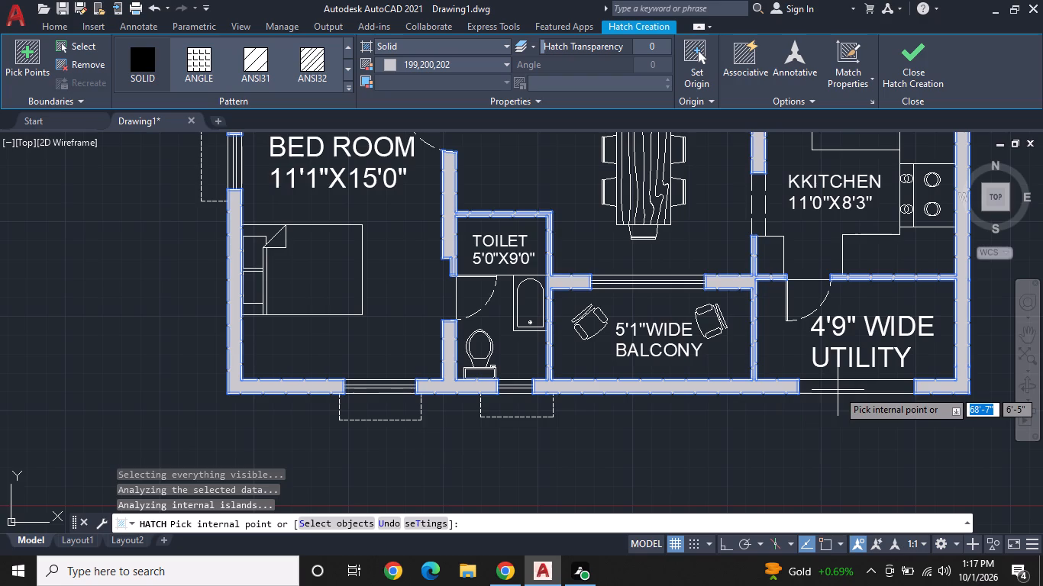
pyautogui.moveTo(623, 311); pyautogui.dragTo(401, 397, button='middle')
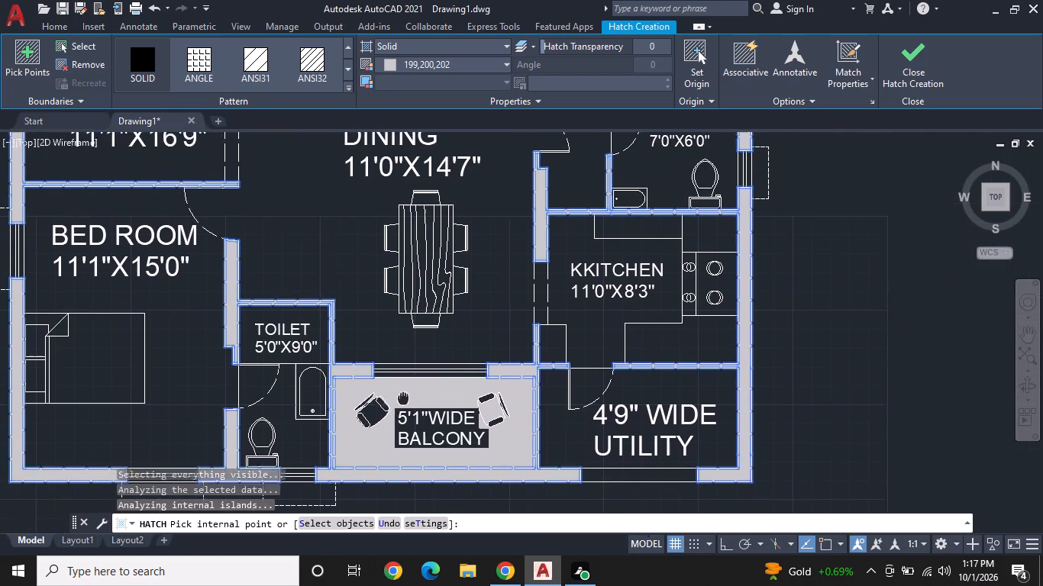
pyautogui.moveTo(401, 397); pyautogui.dragTo(399, 396, button='middle')
pyautogui.scroll(-1, 411, 338)
pyautogui.moveTo(433, 288); pyautogui.dragTo(442, 373, button='middle')
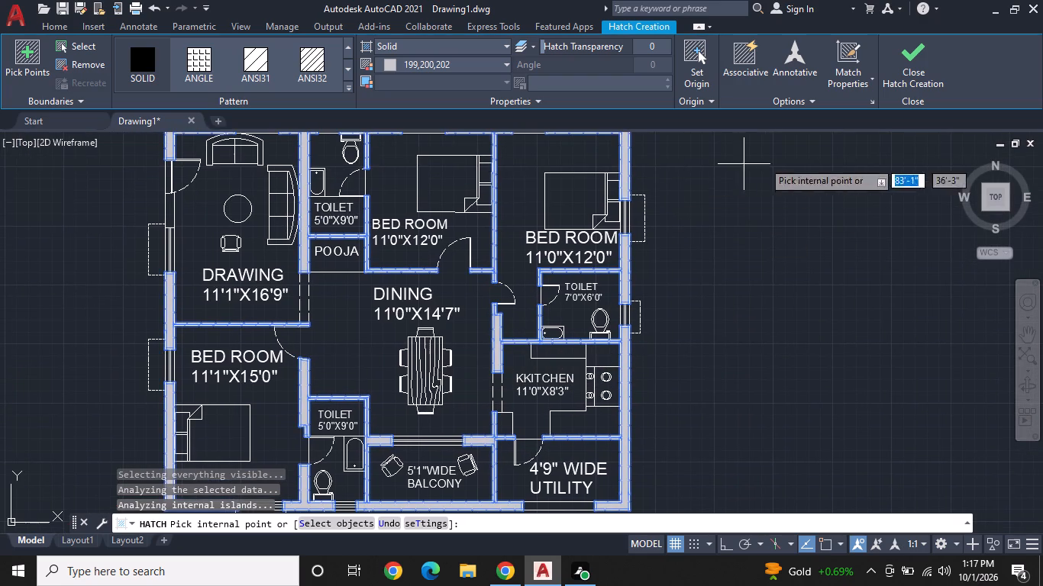
pyautogui.click(916, 41)
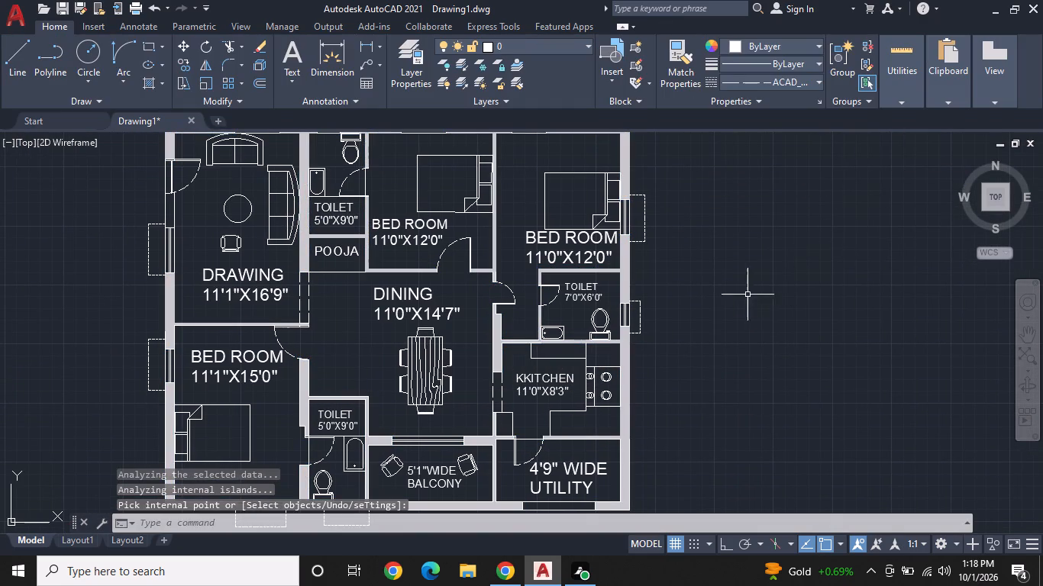
# Examine the wall hatching across the lower and upper floor plans.
pyautogui.scroll(-1, 722, 278)
pyautogui.moveTo(718, 269); pyautogui.dragTo(744, 326, button='middle')
pyautogui.scroll(1, 738, 320)
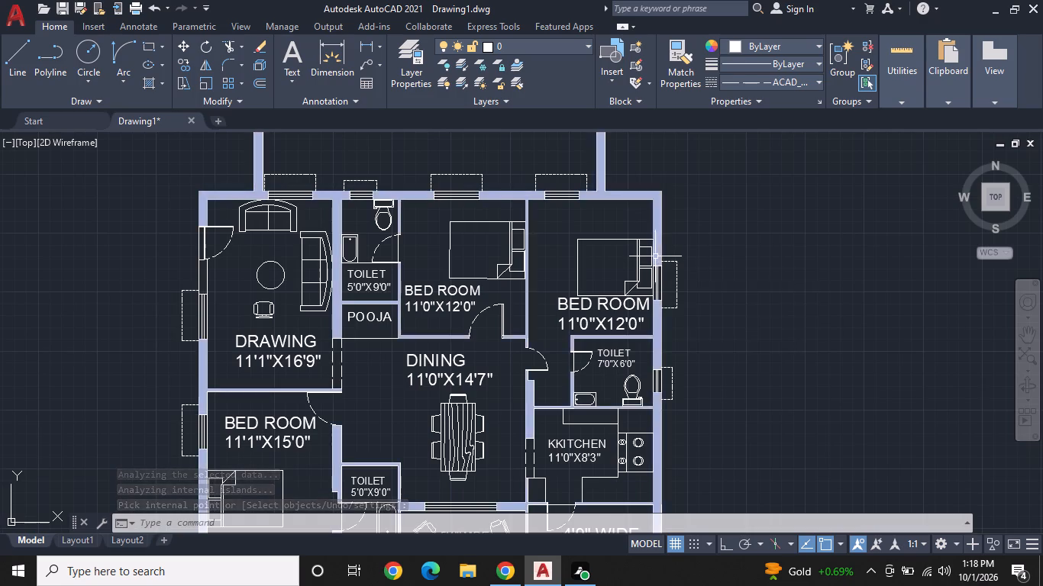
pyautogui.scroll(2, 653, 253)
pyautogui.scroll(-2, 655, 249)
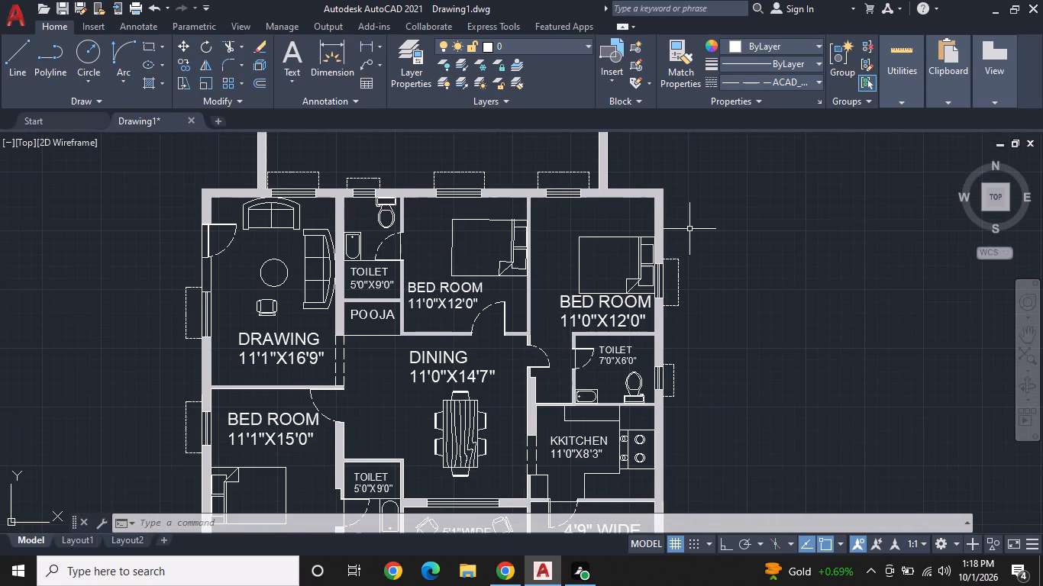
pyautogui.moveTo(690, 229); pyautogui.dragTo(711, 286, button='middle')
pyautogui.scroll(-1, 711, 286)
pyautogui.moveTo(706, 275); pyautogui.dragTo(649, 219, button='middle')
pyautogui.scroll(-1, 649, 219)
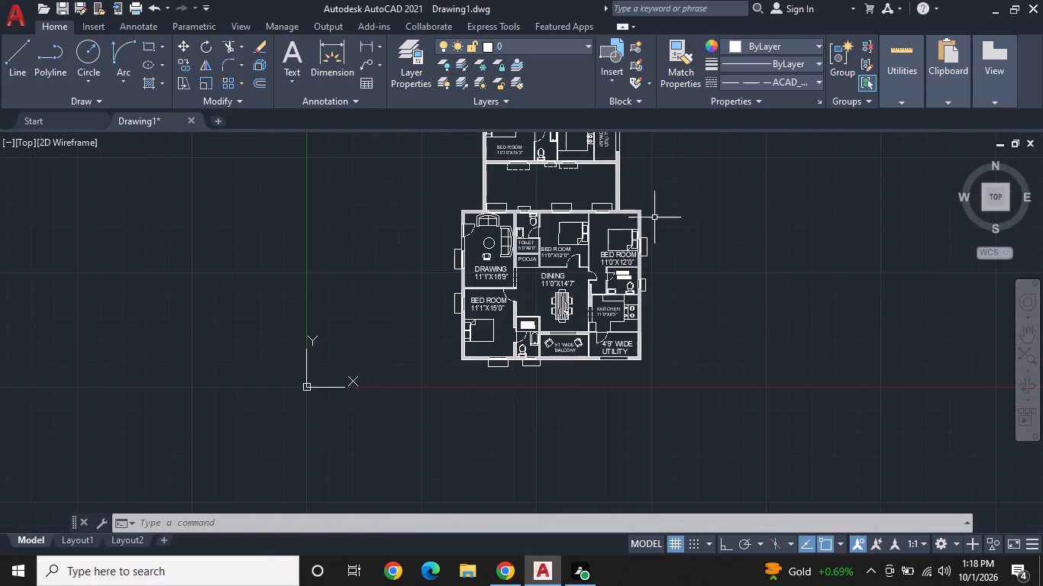
pyautogui.moveTo(657, 216); pyautogui.dragTo(567, 339, button='middle')
pyautogui.moveTo(563, 330); pyautogui.dragTo(573, 309, button='middle')
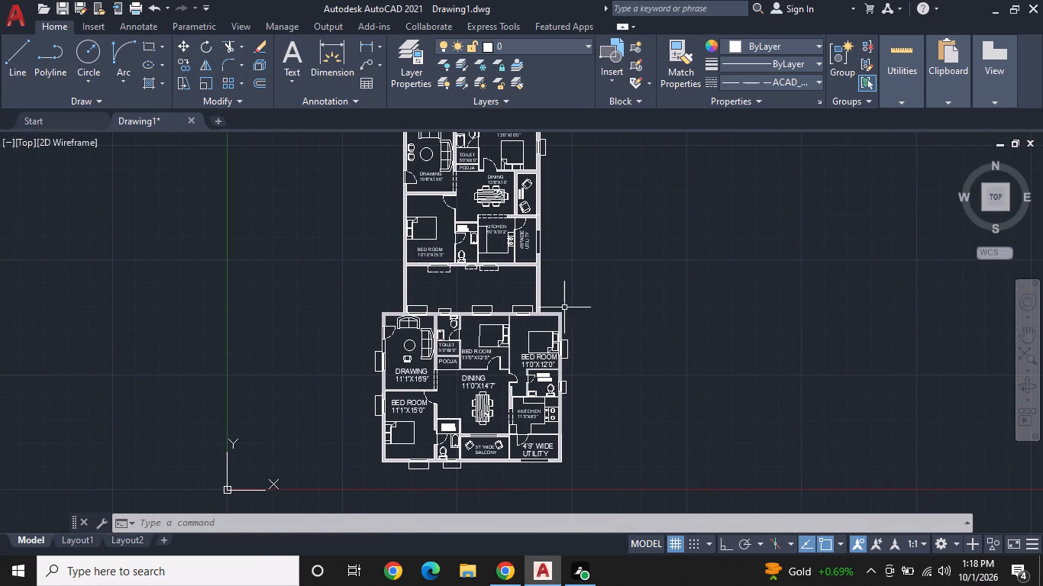
# Copy the upper plan's BED ROOM label above 10'10"X15'3" into the empty space between the two floor plans.
pyautogui.scroll(1, 535, 298)
pyautogui.scroll(1, 476, 279)
pyautogui.moveTo(477, 279); pyautogui.dragTo(523, 328, button='middle')
pyautogui.scroll(2, 506, 317)
pyautogui.moveTo(425, 284); pyautogui.dragTo(551, 344, button='middle')
pyautogui.moveTo(350, 252); pyautogui.dragTo(457, 337, button='middle')
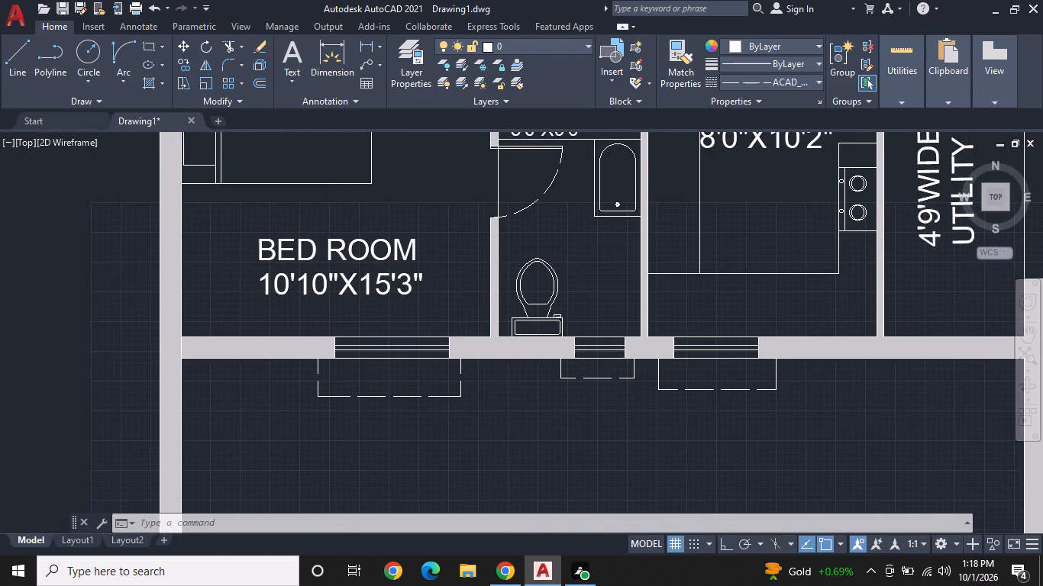
pyautogui.click(344, 248)
pyautogui.rightClick(271, 266)
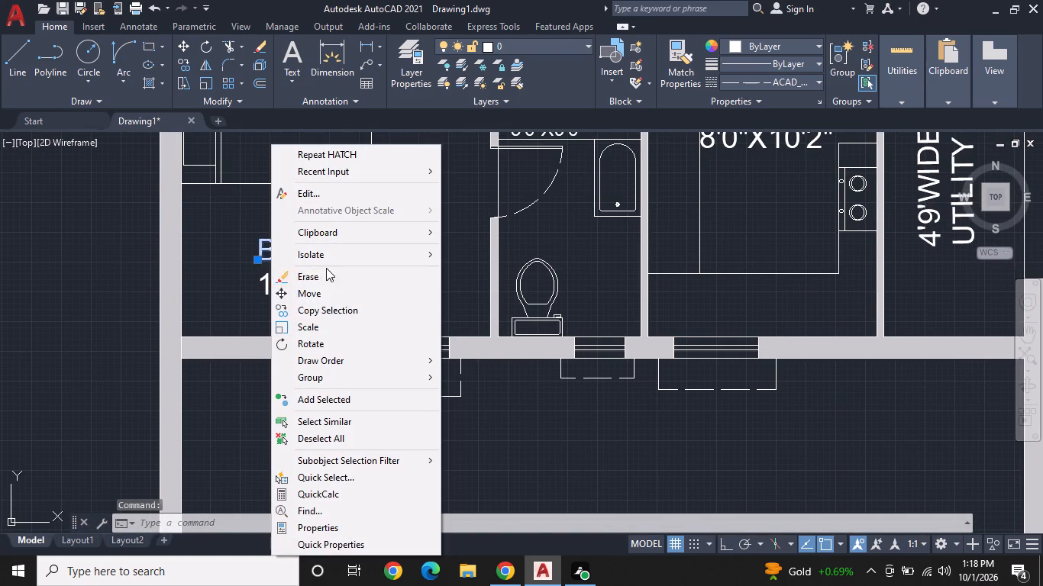
pyautogui.click(328, 312)
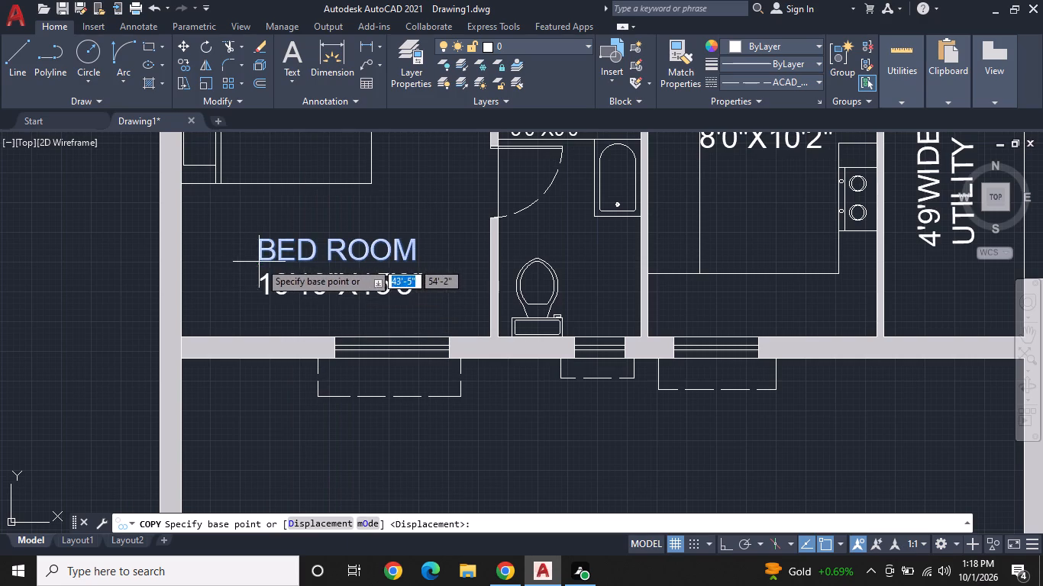
pyautogui.click(258, 257)
pyautogui.moveTo(535, 436); pyautogui.dragTo(496, 250, button='middle')
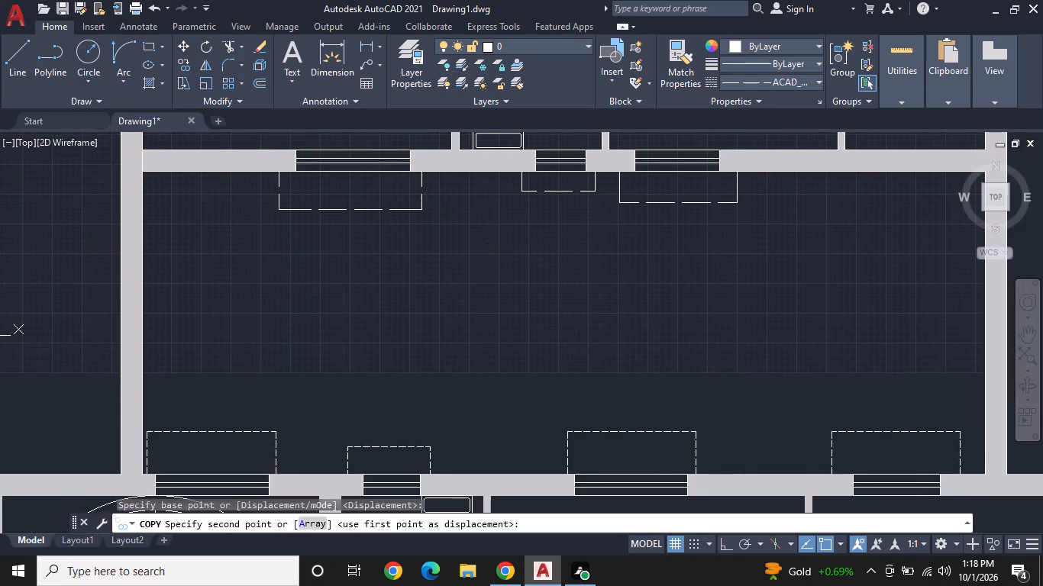
pyautogui.click(422, 327)
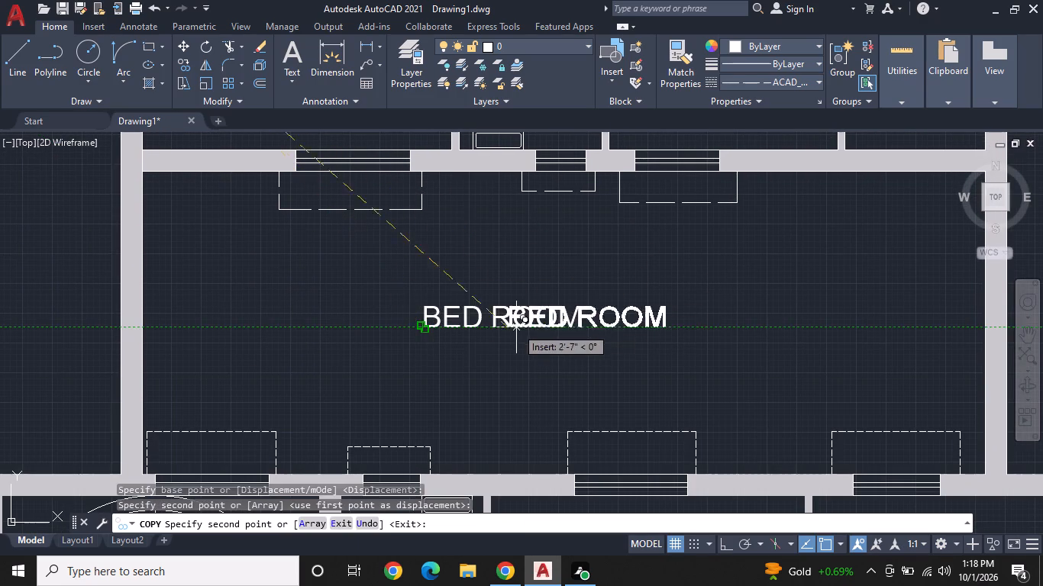
pyautogui.press('Escape')
# Change the copied label between the two plans to "SERVICE SLAB STIL COVERED SALB".
pyautogui.click(543, 317)
pyautogui.doubleClick(536, 320)
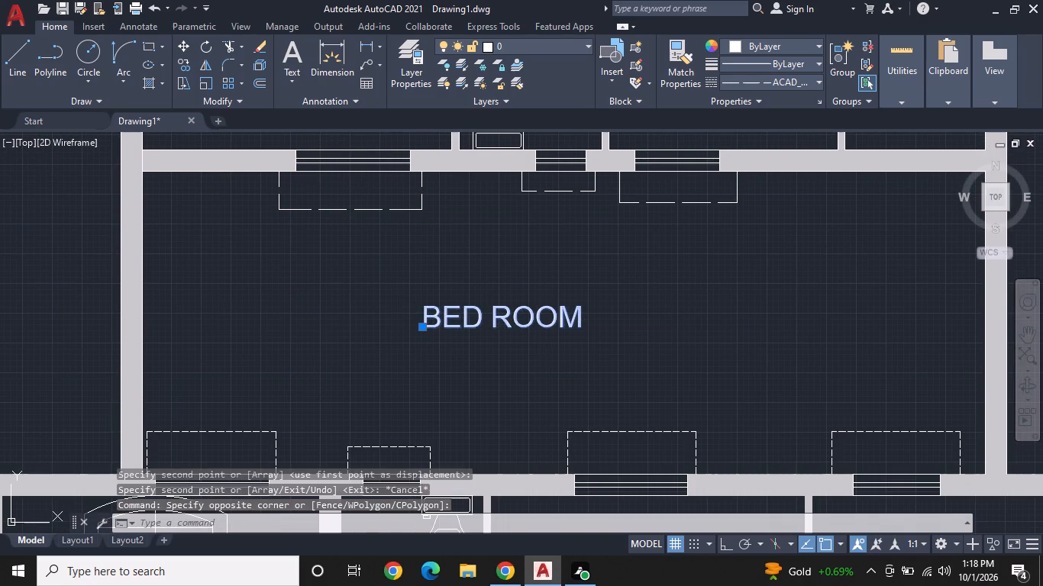
pyautogui.press('BackSpace')
pyautogui.write('SERVICE')
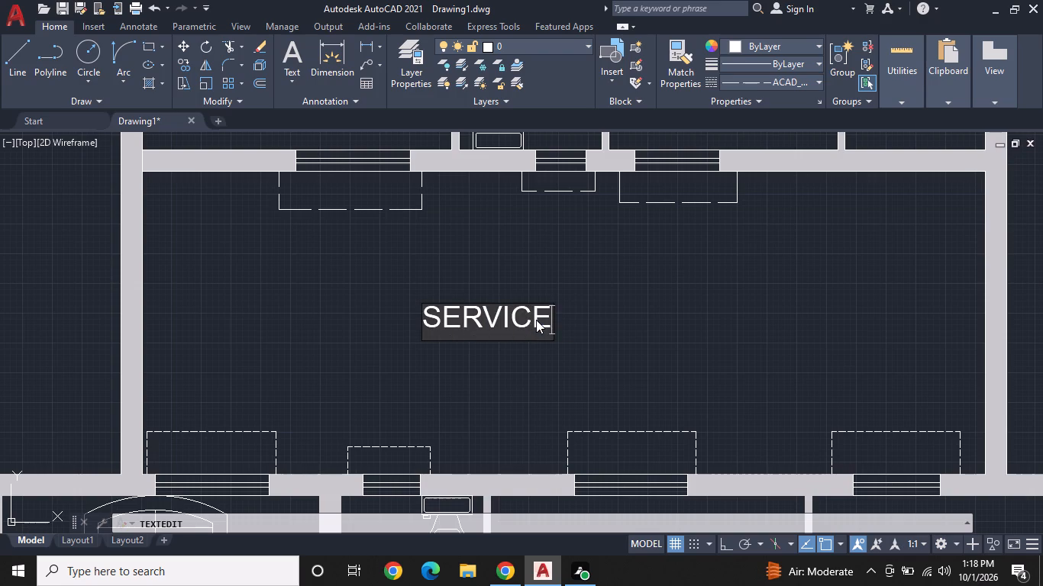
pyautogui.press('space')
pyautogui.write('SLAB')
pyautogui.press('space')
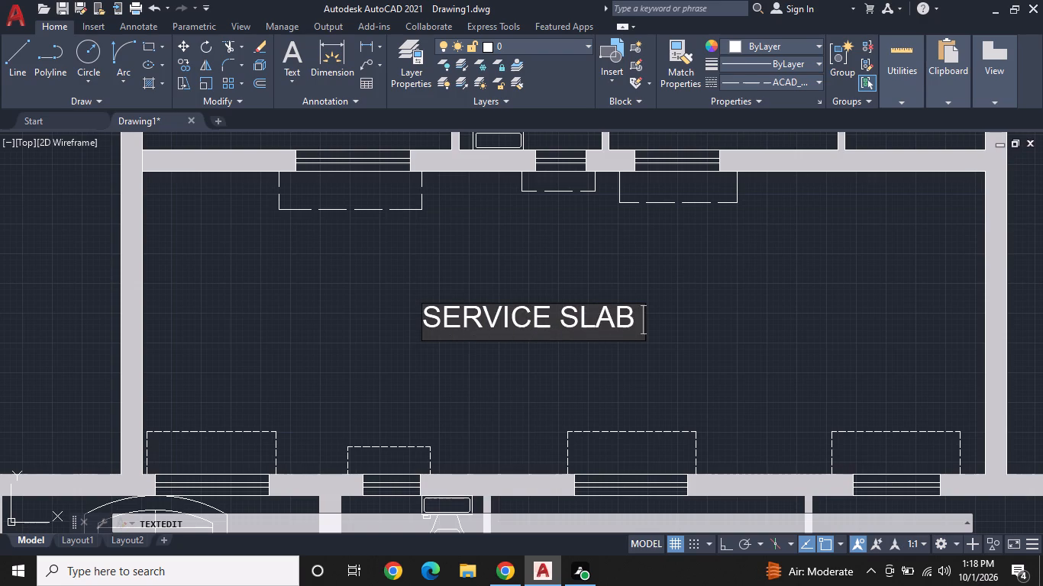
pyautogui.write('STI')
pyautogui.write('L COB')
pyautogui.press('BackSpace')
pyautogui.write('VERED')
pyautogui.press('space')
pyautogui.write('SALB')
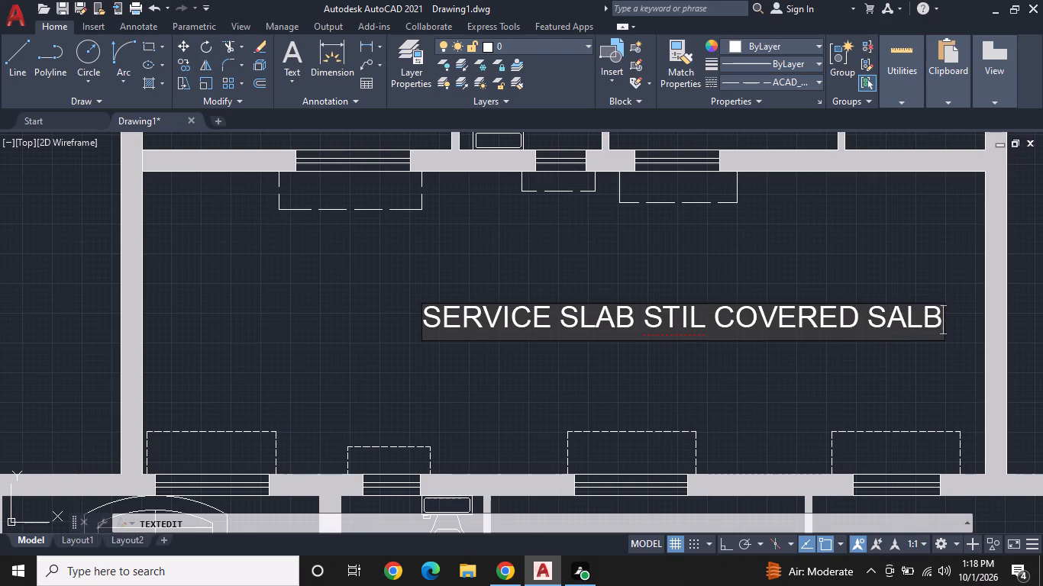
pyautogui.press('Return')
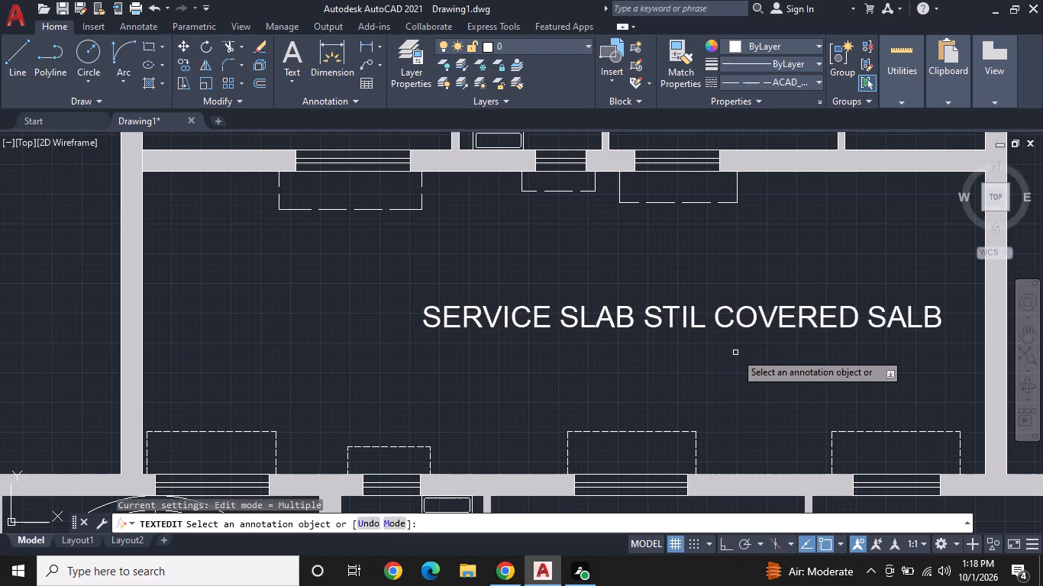
pyautogui.press('Escape')
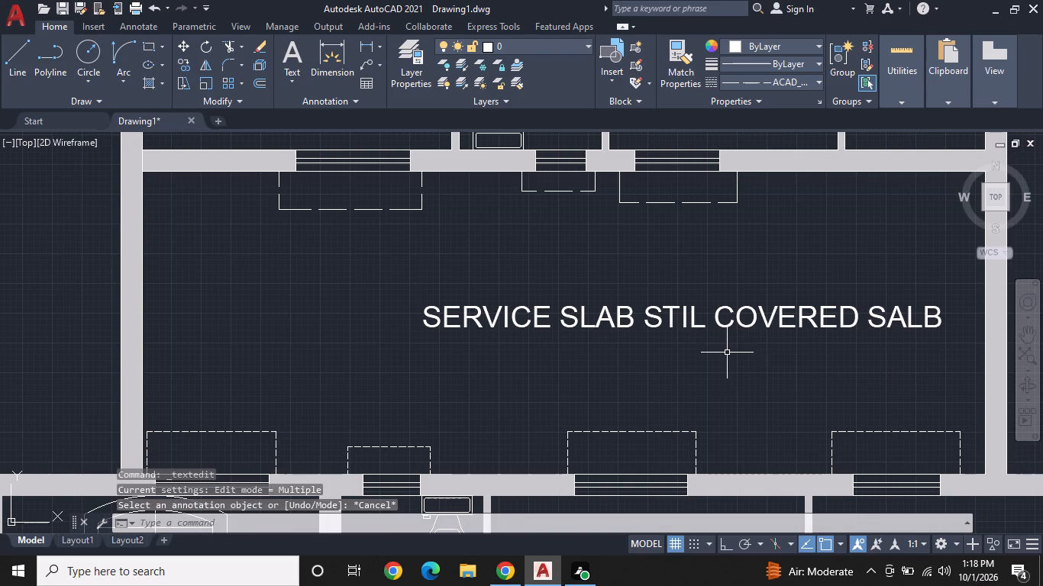
# Move the SERVICE SLAB label about 3'-3" west to centre it in the space between the plans.
pyautogui.moveTo(771, 339); pyautogui.dragTo(728, 359, button='middle')
pyautogui.scroll(-1, 728, 359)
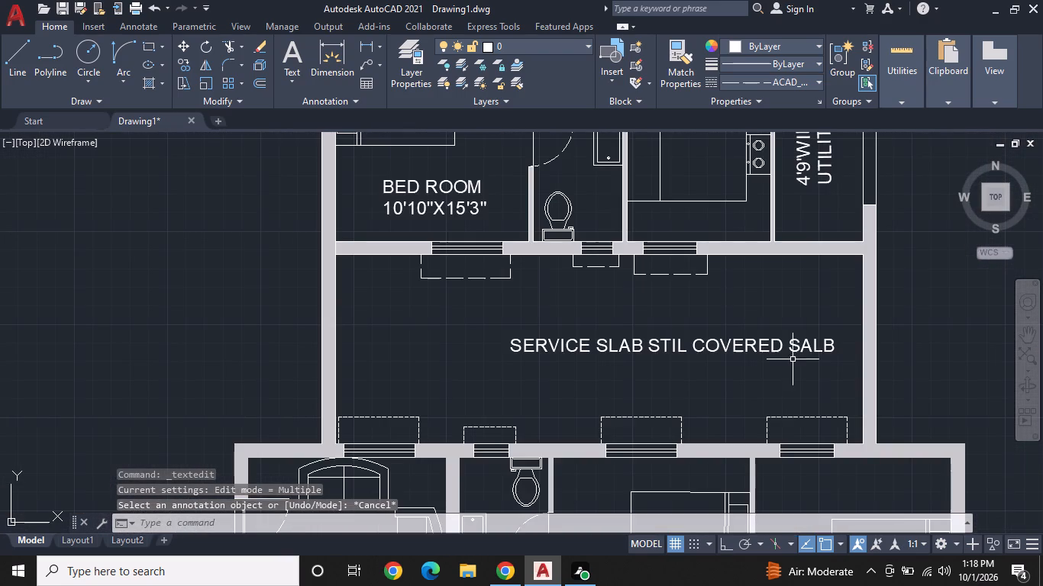
pyautogui.click(820, 349)
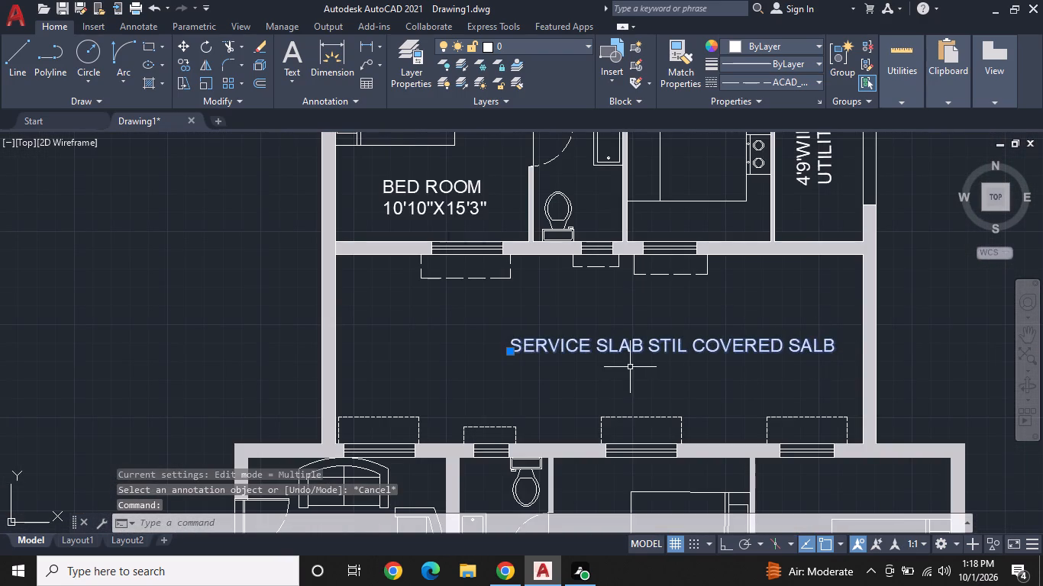
pyautogui.click(511, 355)
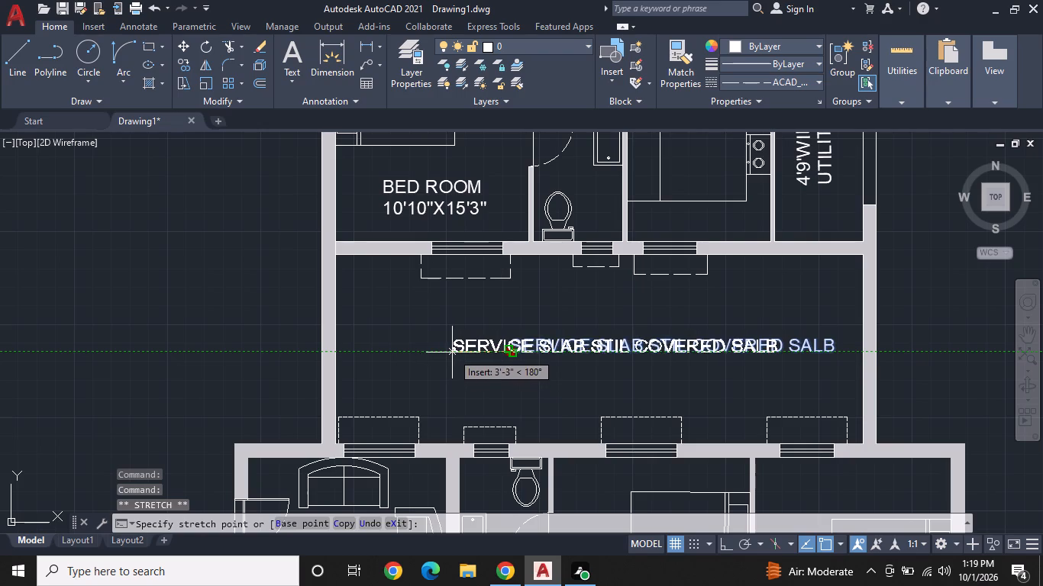
pyautogui.click(452, 353)
pyautogui.press('Escape')
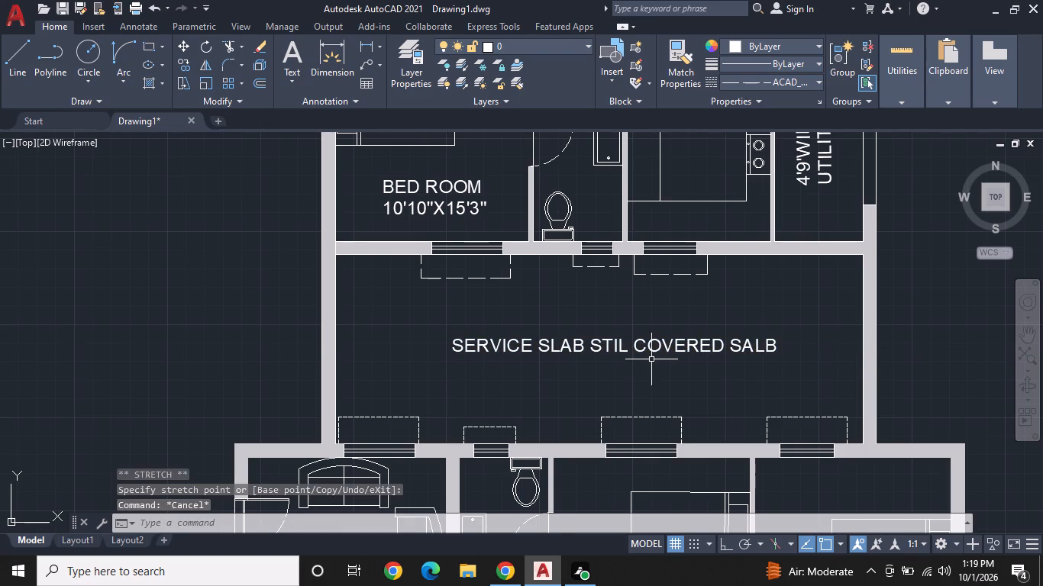
# Examine the service slab label and the overall layout of the two joined floor plans.
pyautogui.moveTo(658, 365); pyautogui.dragTo(667, 384, button='middle')
pyautogui.scroll(-1, 667, 384)
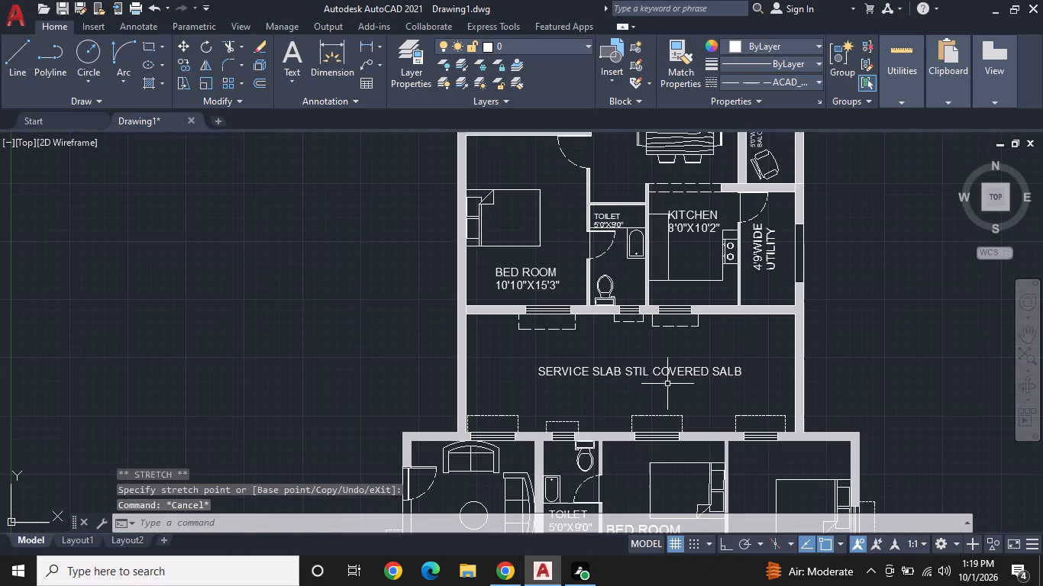
pyautogui.scroll(2, 667, 384)
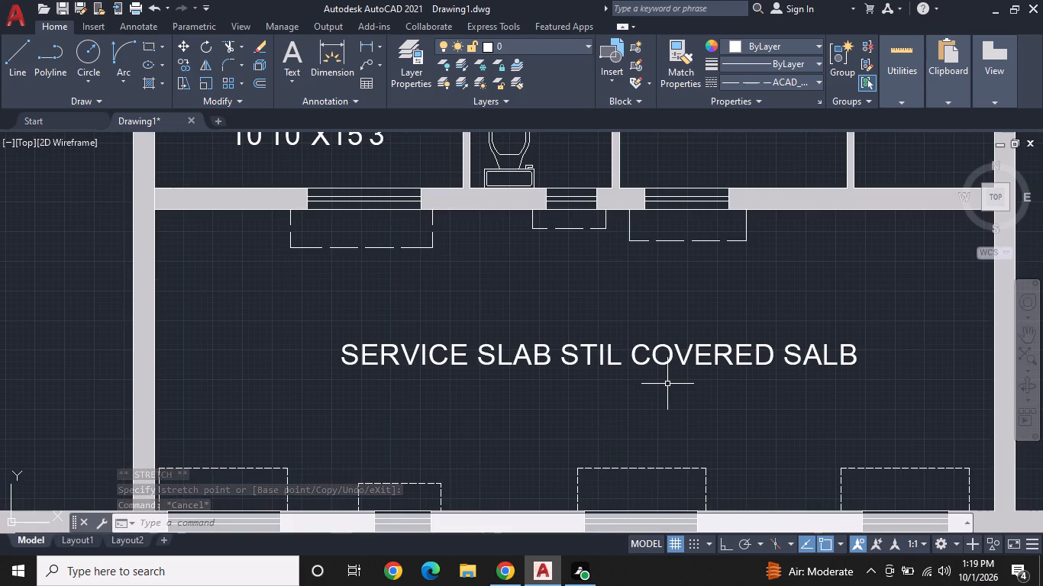
pyautogui.moveTo(676, 383); pyautogui.dragTo(712, 343, button='middle')
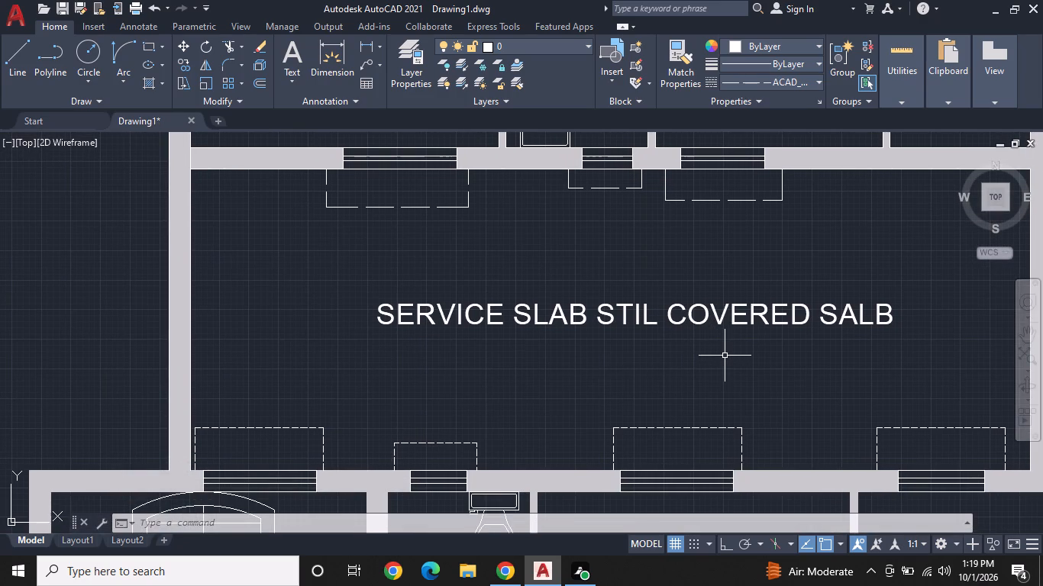
pyautogui.moveTo(732, 366); pyautogui.dragTo(700, 394, button='middle')
pyautogui.scroll(-2, 671, 375)
pyautogui.moveTo(704, 379); pyautogui.dragTo(645, 320, button='middle')
pyautogui.scroll(-1, 647, 320)
pyautogui.moveTo(718, 300); pyautogui.dragTo(729, 285, button='middle')
pyautogui.moveTo(761, 265); pyautogui.dragTo(708, 280, button='middle')
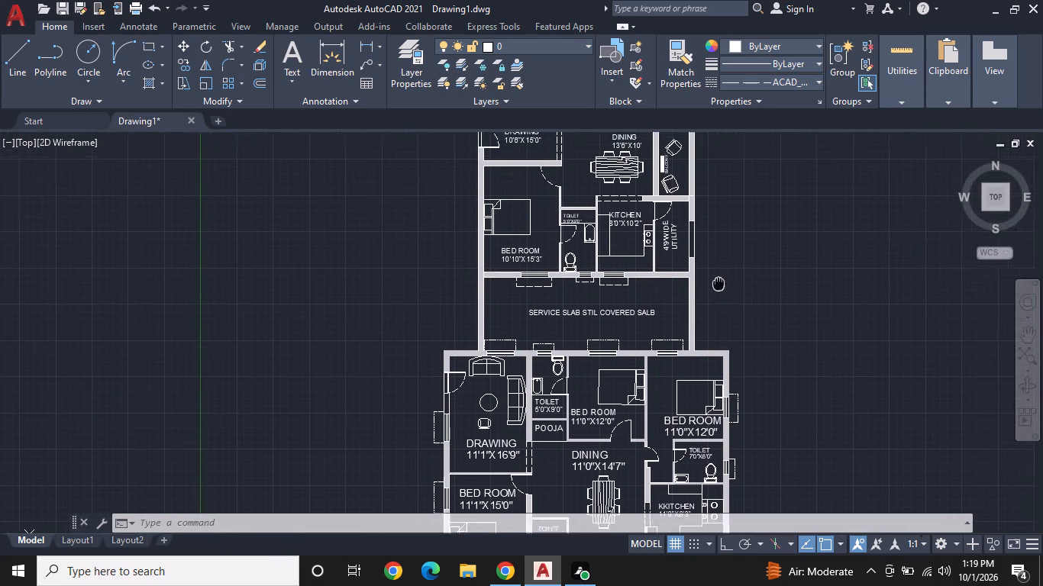
pyautogui.moveTo(708, 280); pyautogui.dragTo(701, 275, button='middle')
pyautogui.scroll(-1, 698, 274)
pyautogui.moveTo(757, 308); pyautogui.dragTo(713, 311, button='middle')
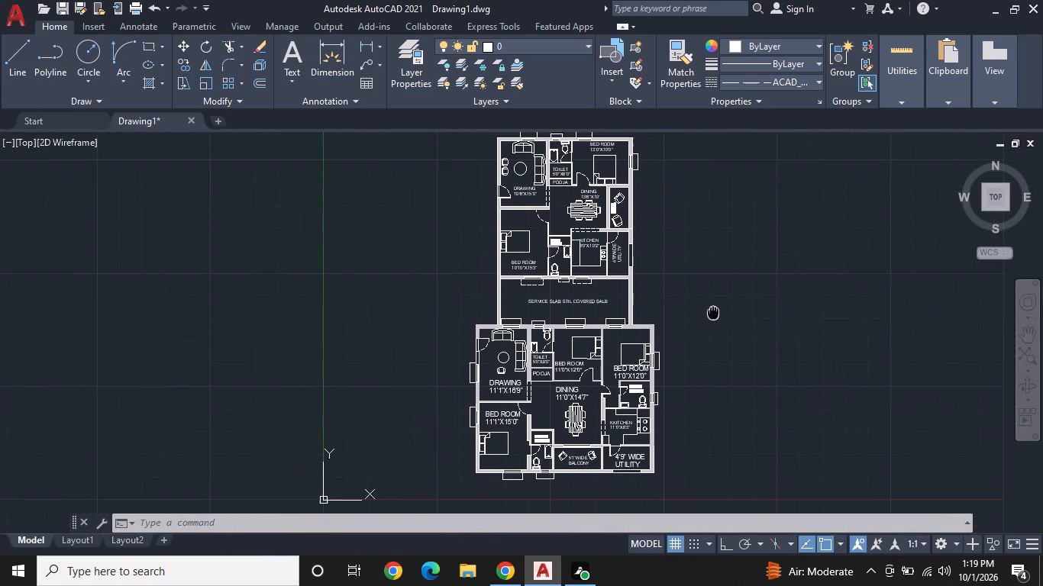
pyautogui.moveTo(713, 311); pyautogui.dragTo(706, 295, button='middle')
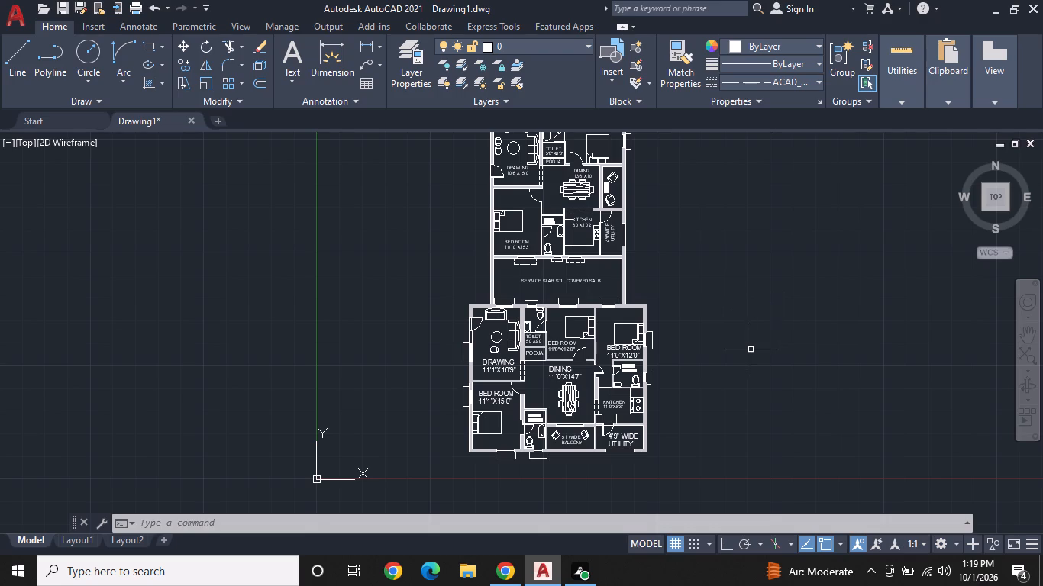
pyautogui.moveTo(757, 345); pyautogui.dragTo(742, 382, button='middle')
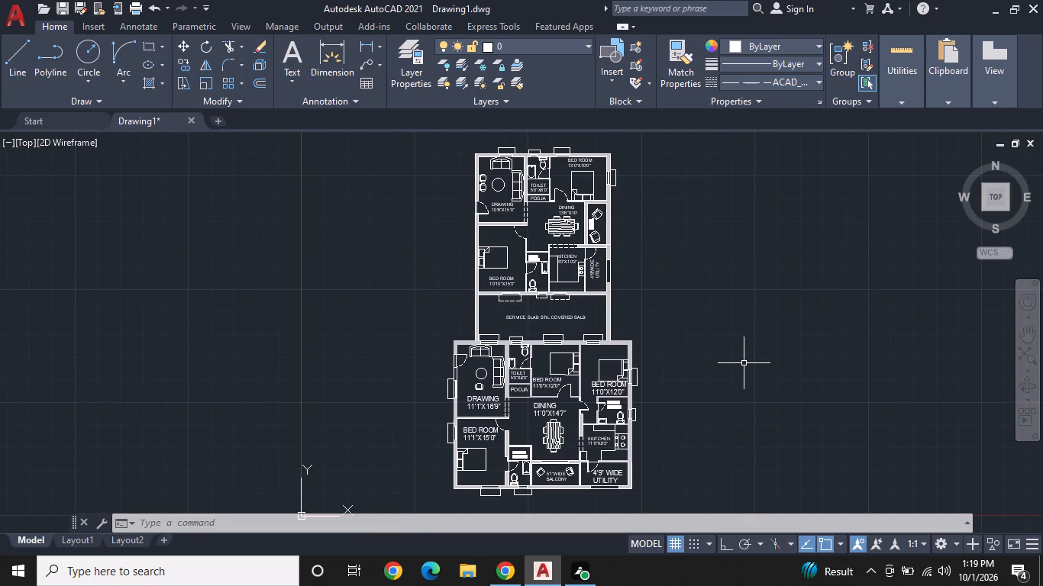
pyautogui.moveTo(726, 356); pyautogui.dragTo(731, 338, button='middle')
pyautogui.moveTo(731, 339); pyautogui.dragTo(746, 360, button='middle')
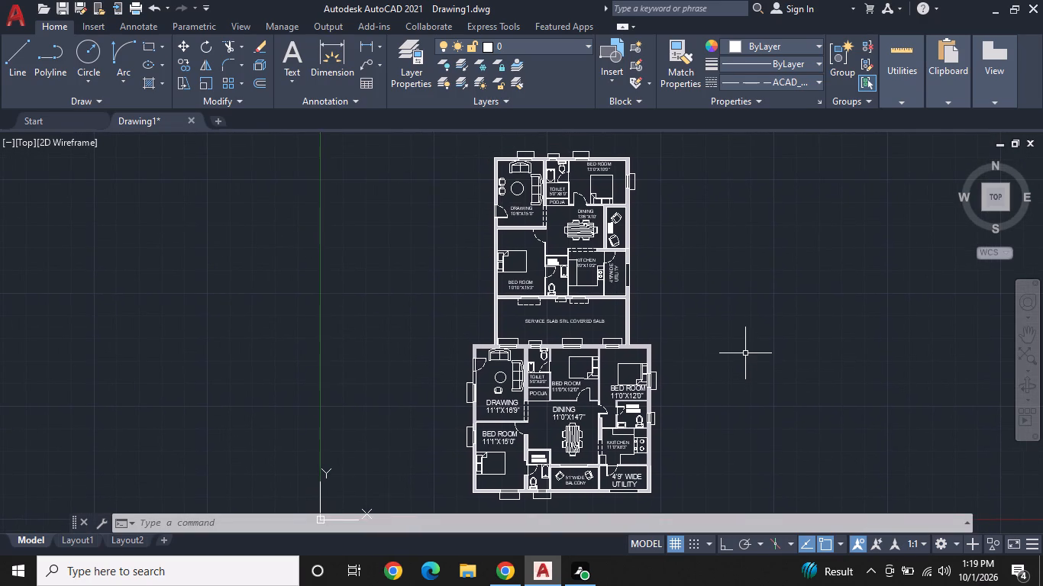
# Save the drawing in the Documents folder under the file name AAA7.
pyautogui.hotkey('ctrl', 's')
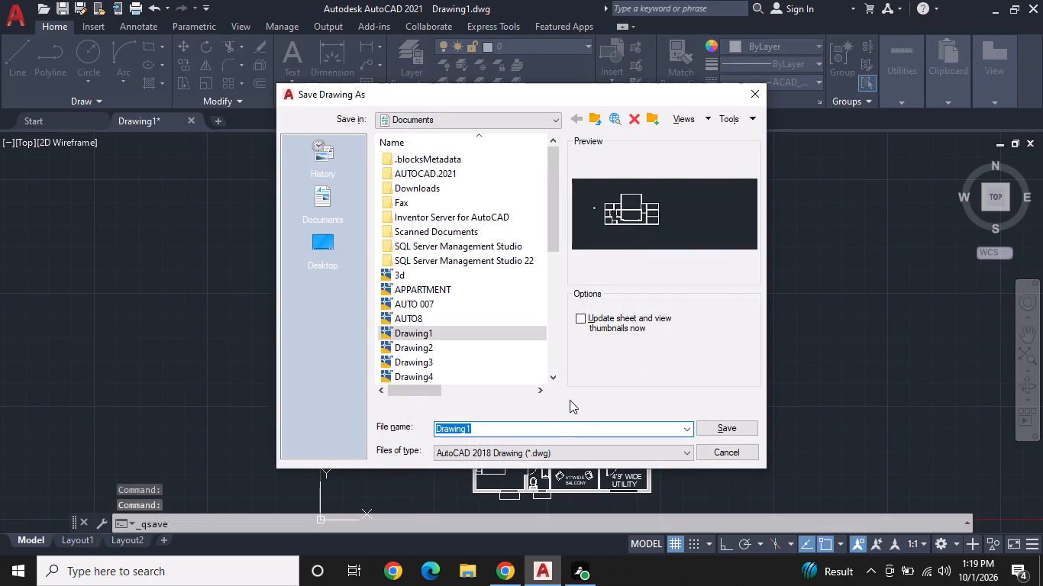
pyautogui.click(562, 427)
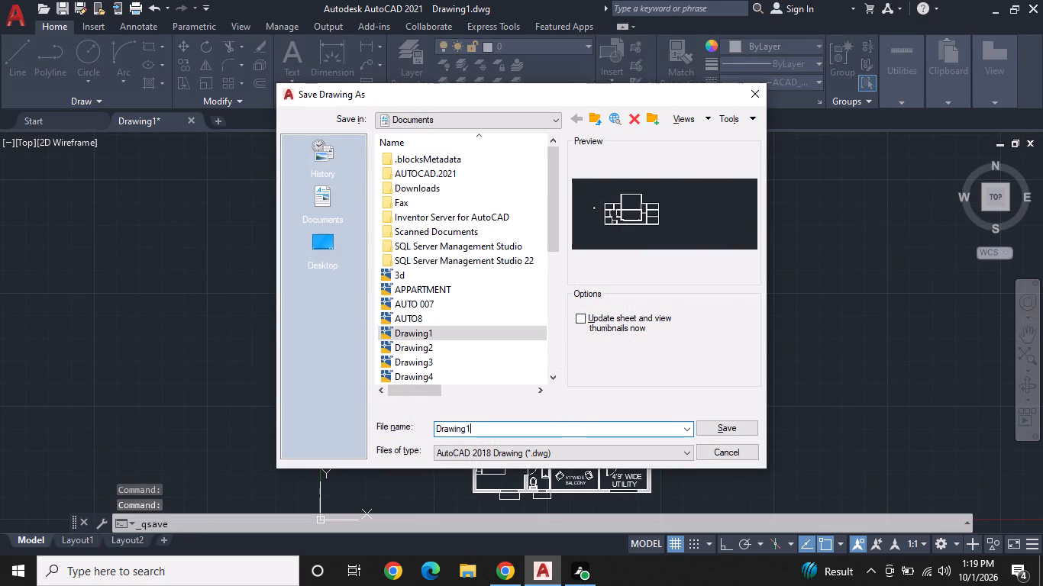
pyautogui.press('BackSpace')
pyautogui.press('BackSpace')
pyautogui.press('BackSpace')
pyautogui.press('BackSpace')
pyautogui.press('BackSpace')
pyautogui.press('BackSpace')
pyautogui.press('BackSpace')
pyautogui.press('BackSpace')
pyautogui.press('BackSpace')
pyautogui.press('BackSpace')
pyautogui.press('BackSpace')
pyautogui.press('BackSpace')
pyautogui.press('BackSpace')
pyautogui.press('BackSpace')
pyautogui.press('BackSpace')
pyautogui.press('BackSpace')
pyautogui.press('BackSpace')
pyautogui.press('BackSpace')
pyautogui.press('BackSpace')
pyautogui.press('BackSpace')
pyautogui.press('BackSpace')
pyautogui.press('BackSpace')
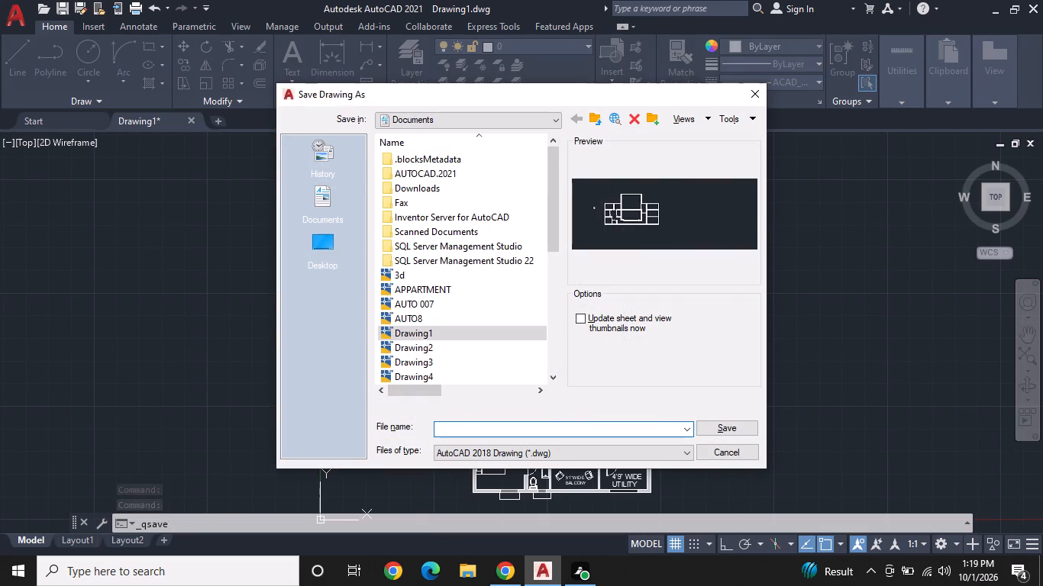
pyautogui.write('AAA')
pyautogui.press('7')
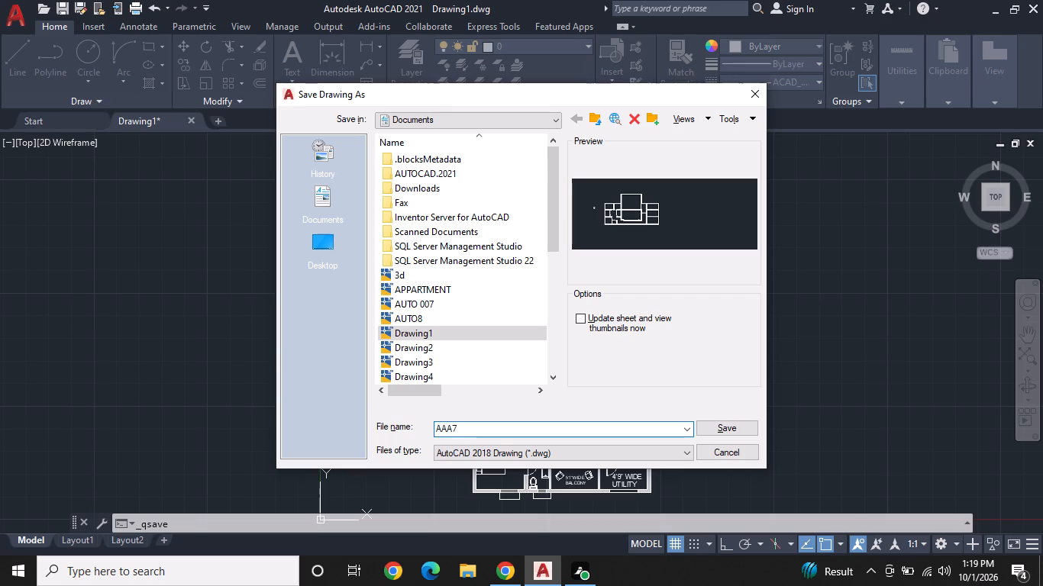
pyautogui.click(746, 425)
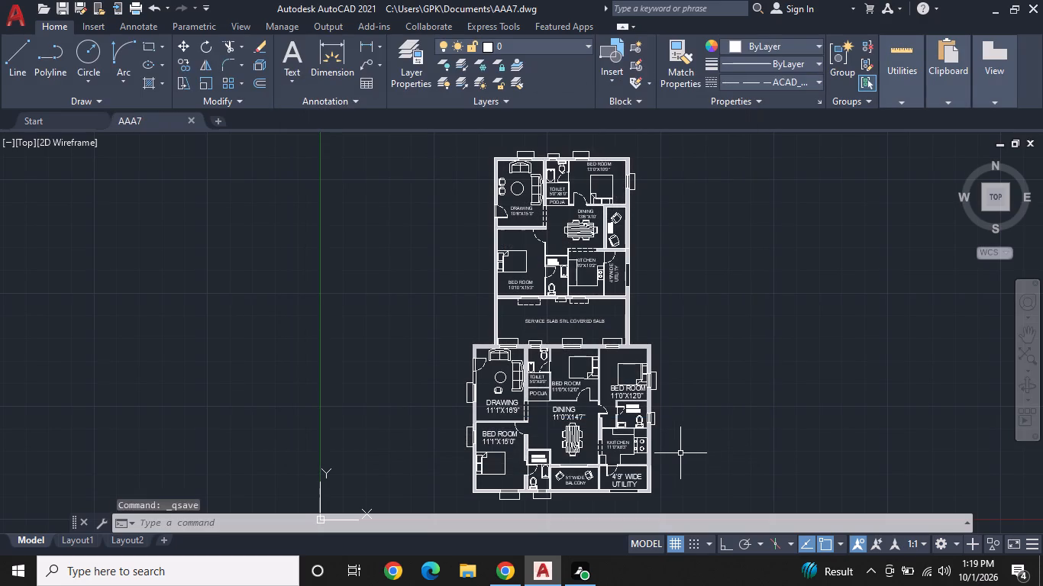
# Set up a plot with the DWG To PDF.pc3 plotter and ISO expand A4 (297.00 x 210.00 MM) paper.
pyautogui.hotkey('ctrl', 'p')
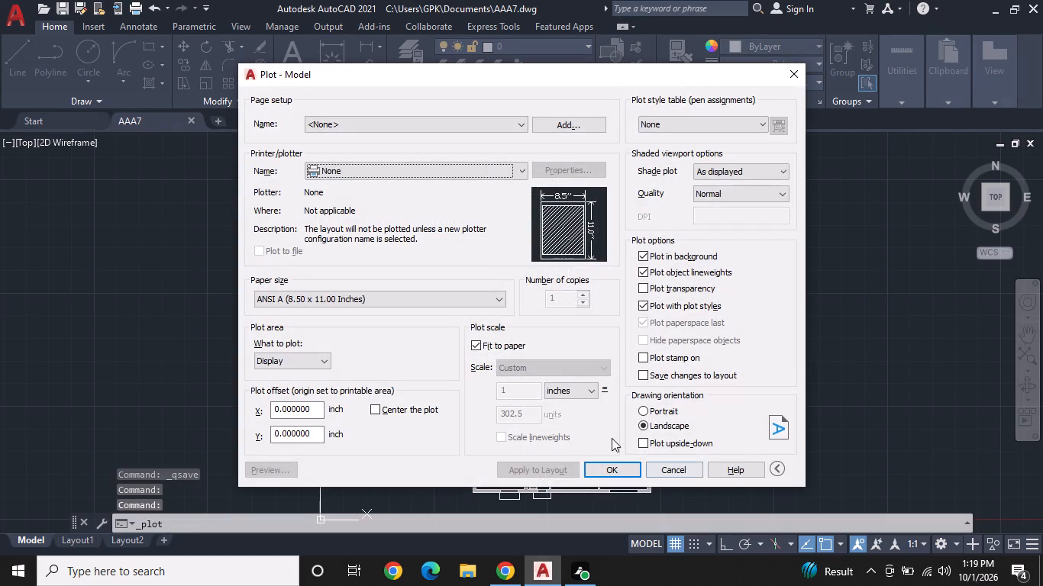
pyautogui.click(513, 166)
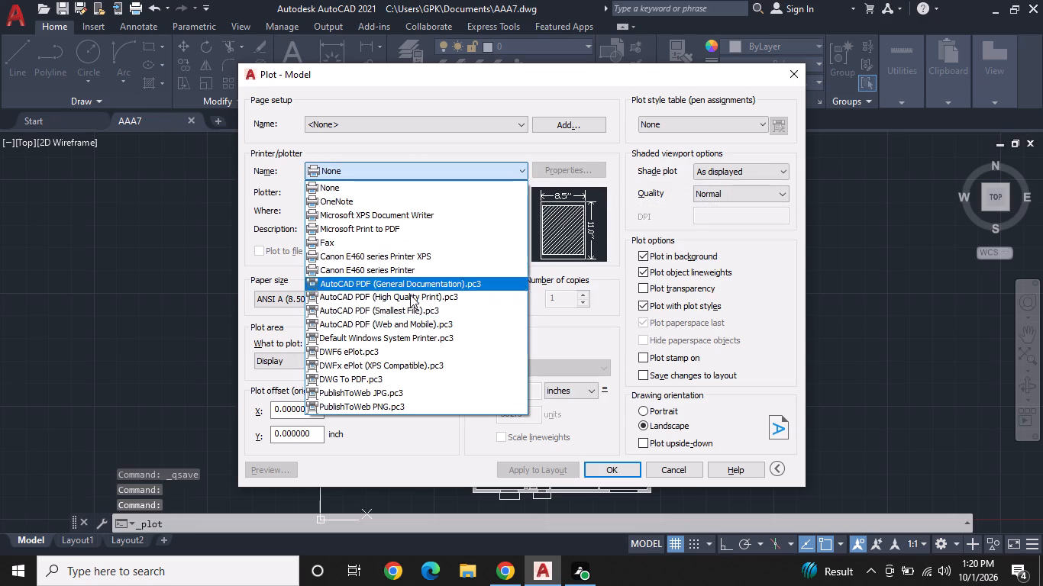
pyautogui.click(383, 378)
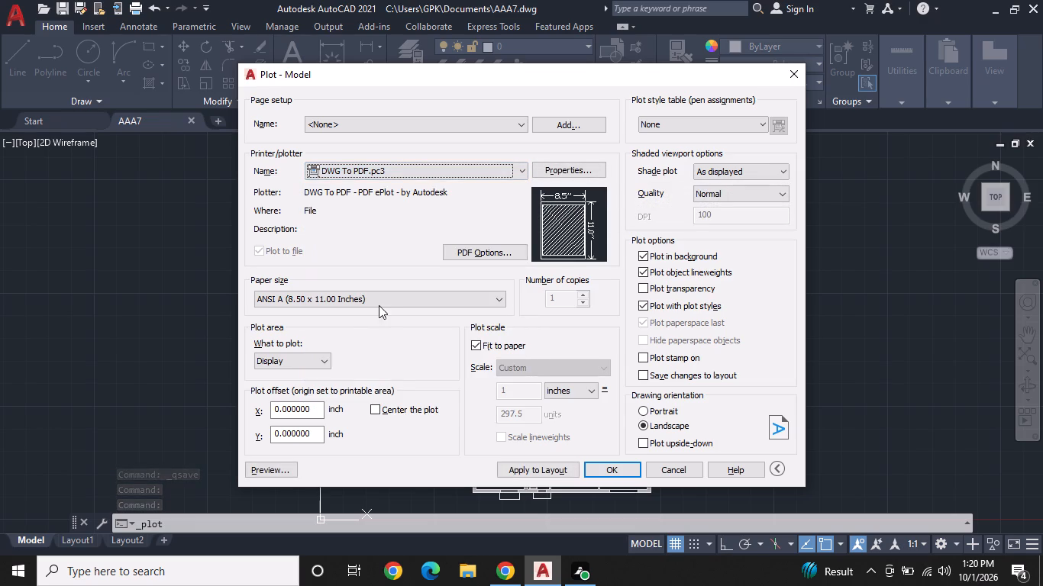
pyautogui.click(383, 304)
pyautogui.scroll(2, 389, 188)
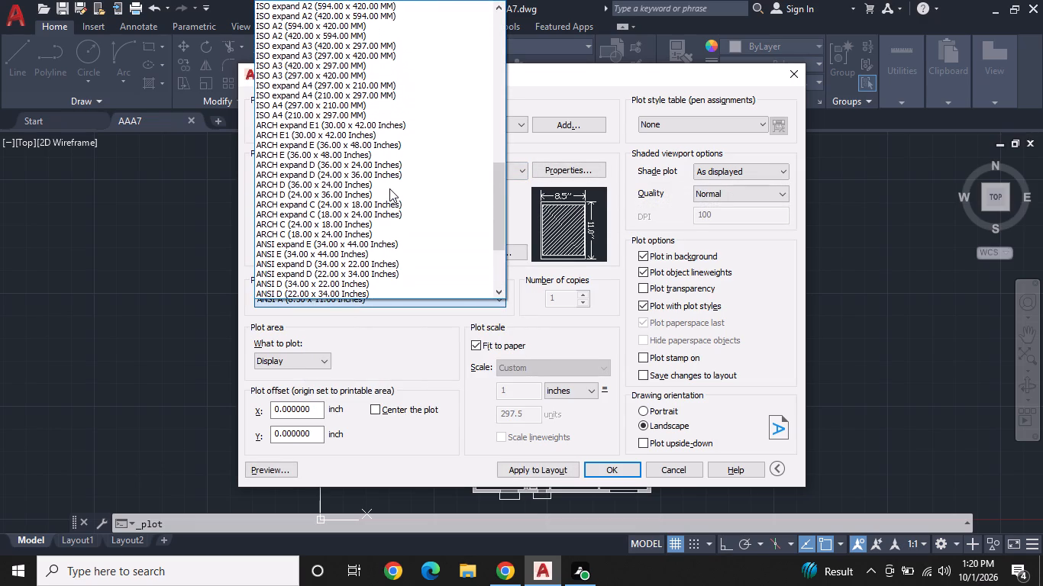
pyautogui.click(343, 89)
# Set the plot area to a window enclosing both joined floor plans and centre the plot on the paper.
pyautogui.click(319, 359)
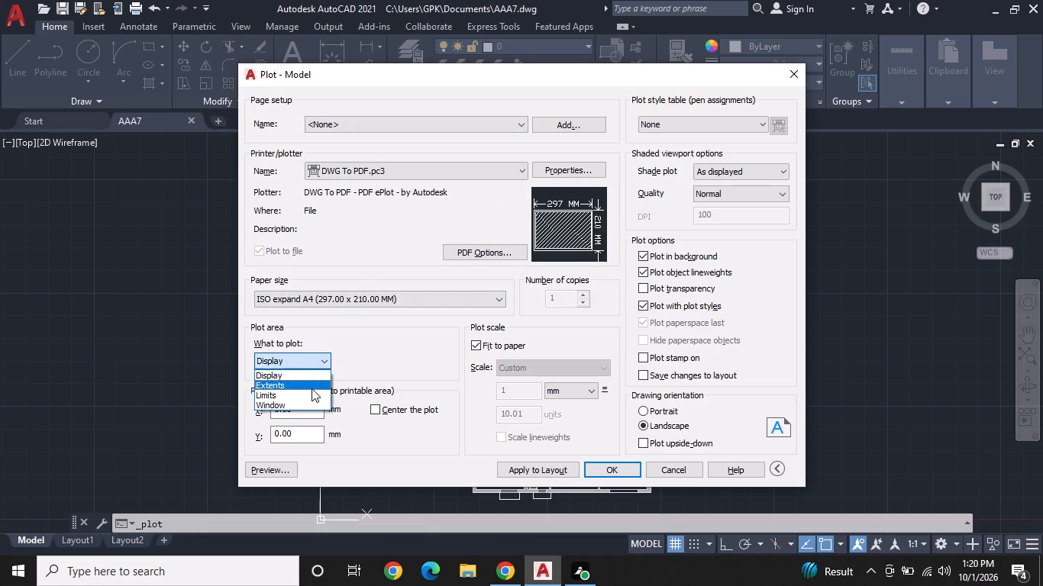
pyautogui.click(300, 404)
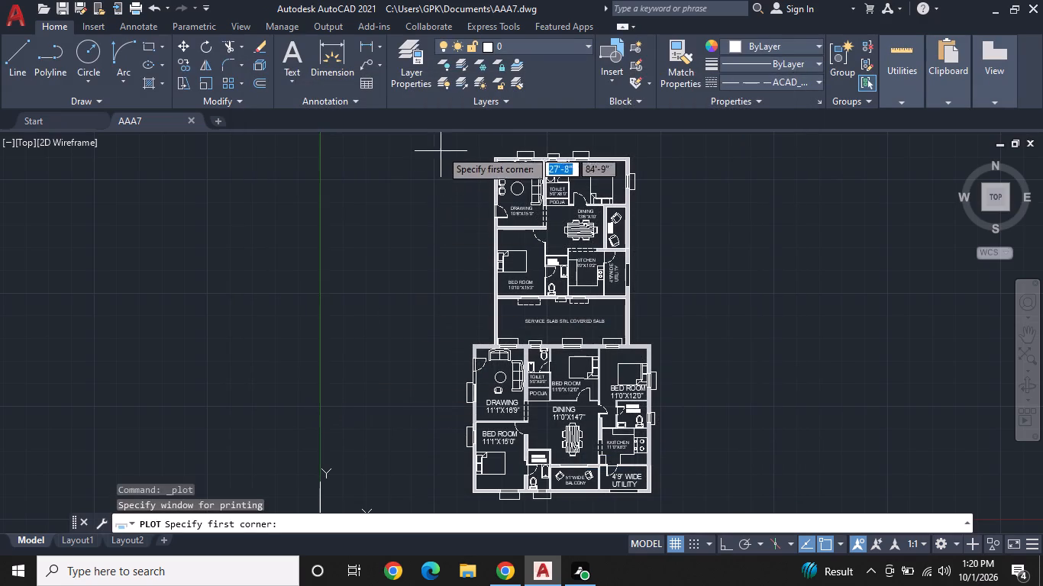
pyautogui.click(454, 139)
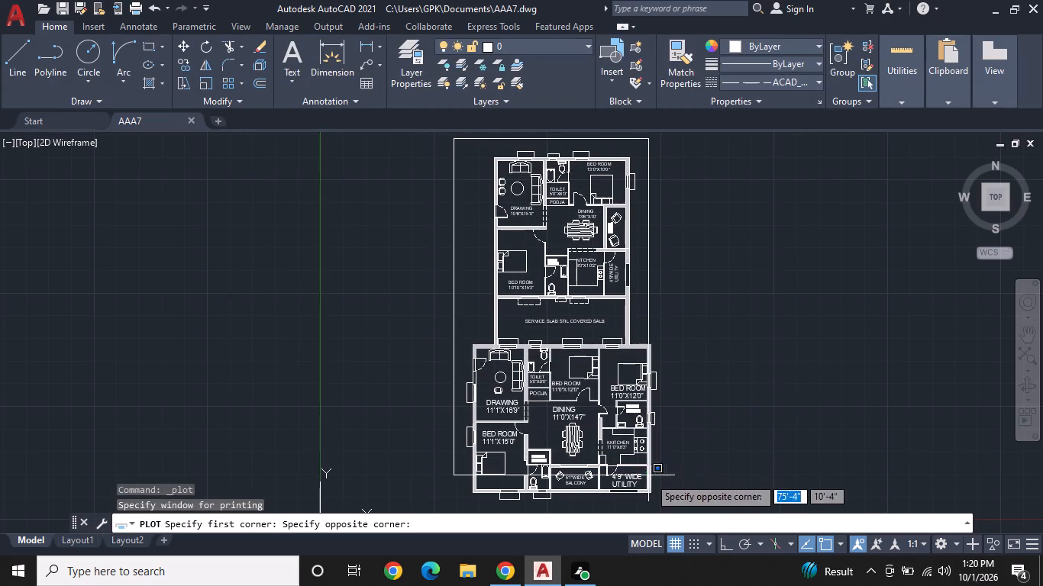
pyautogui.click(680, 502)
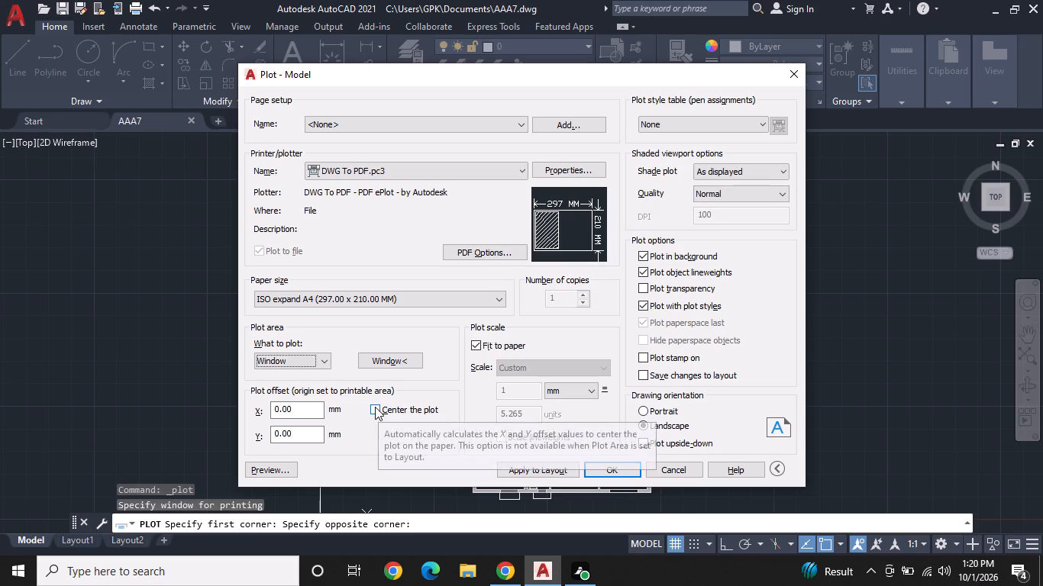
pyautogui.click(375, 407)
# Preview the plot and output it as AAA7-Model.pdf in the Documents folder.
pyautogui.click(276, 467)
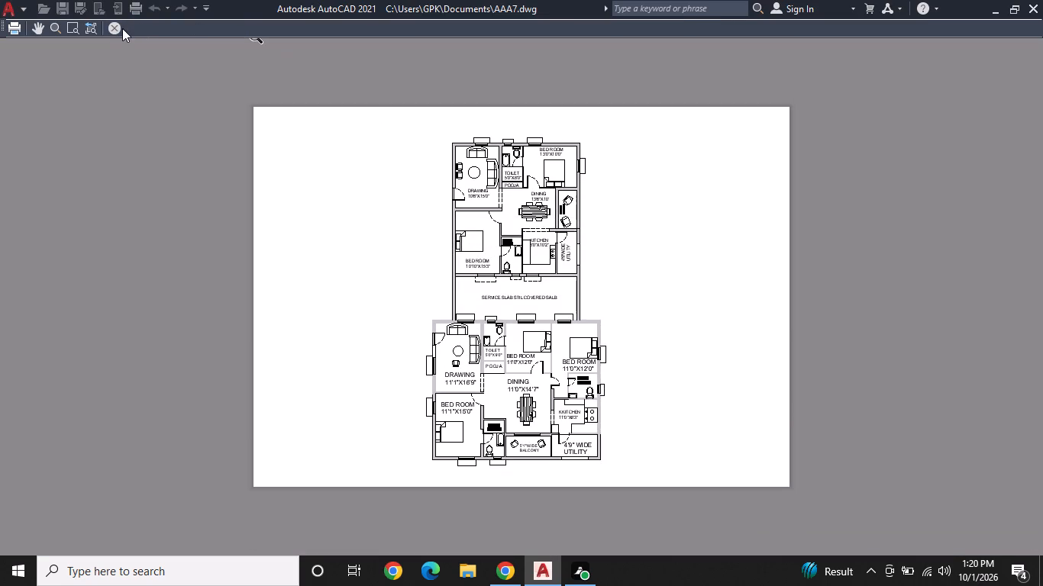
pyautogui.click(110, 28)
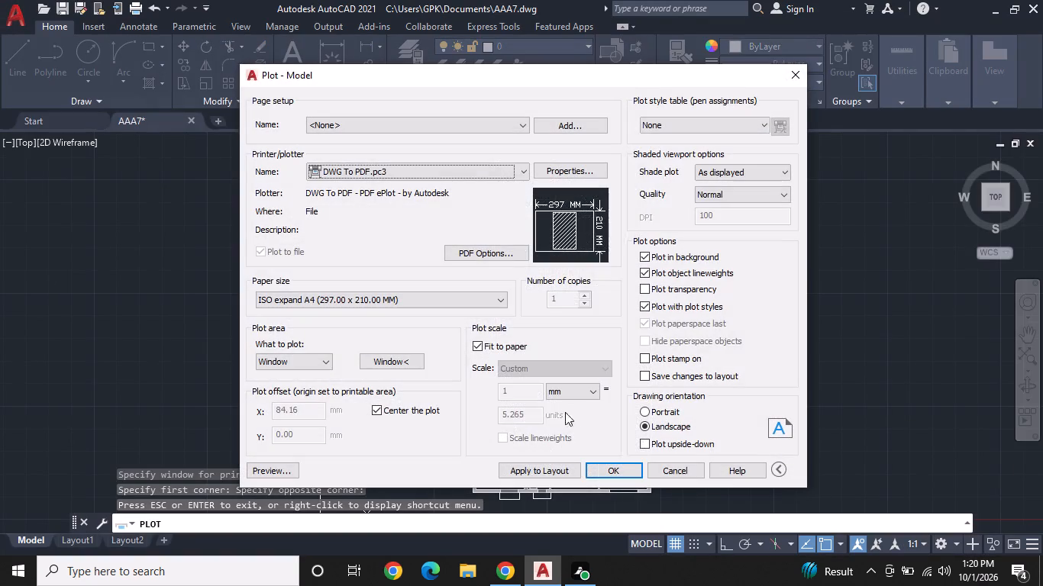
pyautogui.click(618, 475)
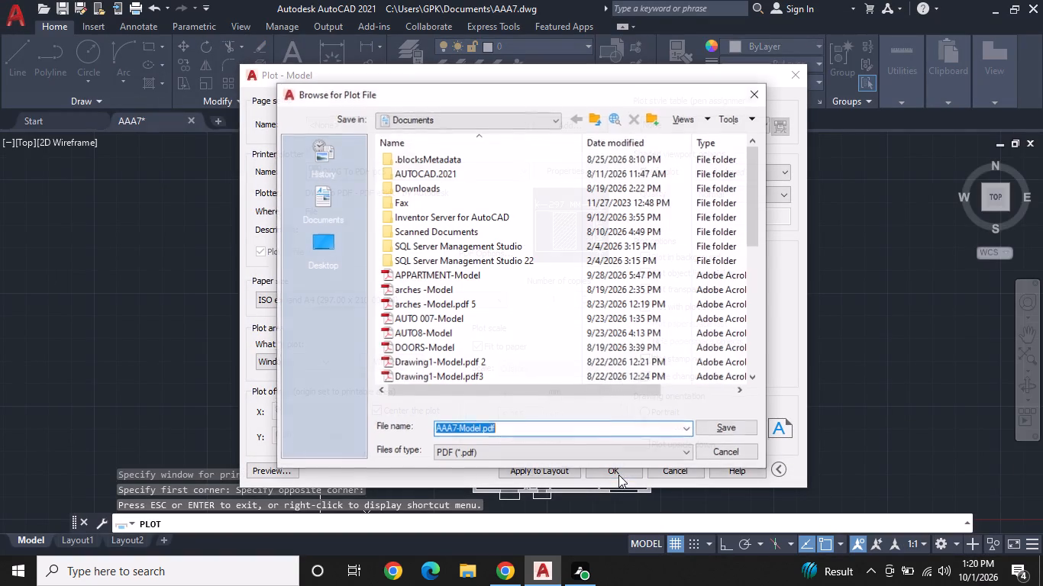
pyautogui.click(731, 427)
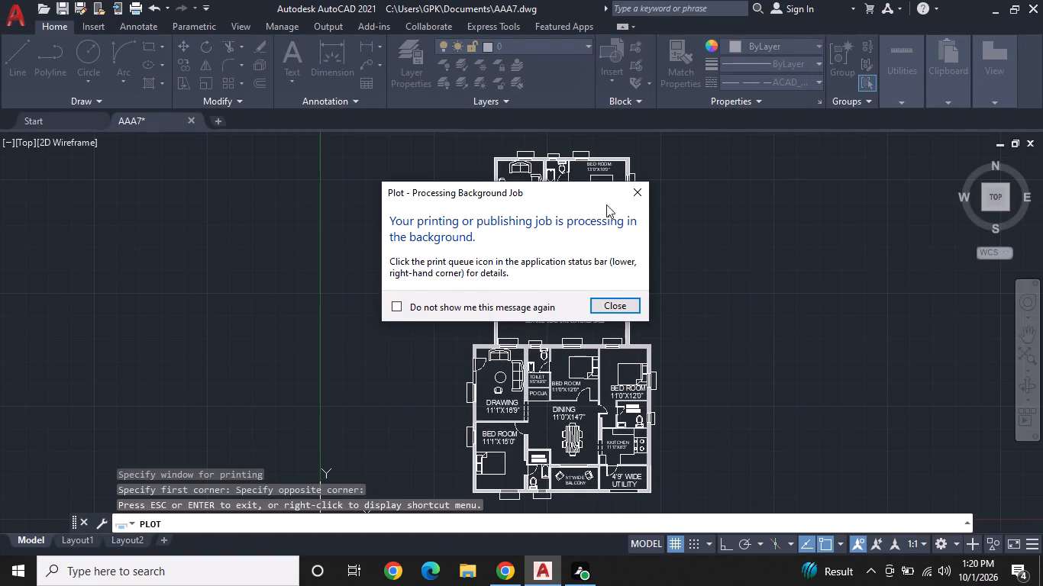
pyautogui.click(631, 192)
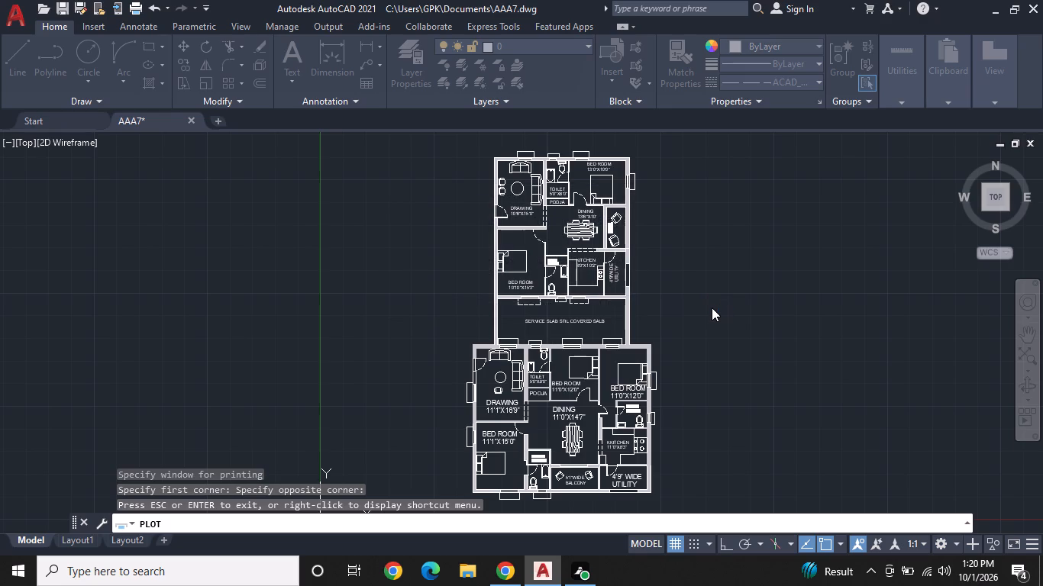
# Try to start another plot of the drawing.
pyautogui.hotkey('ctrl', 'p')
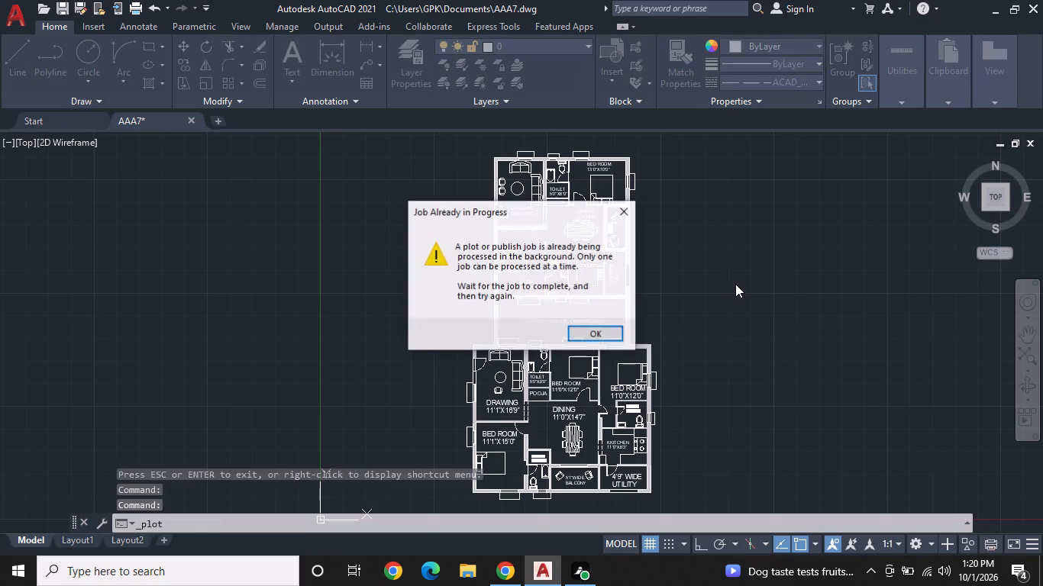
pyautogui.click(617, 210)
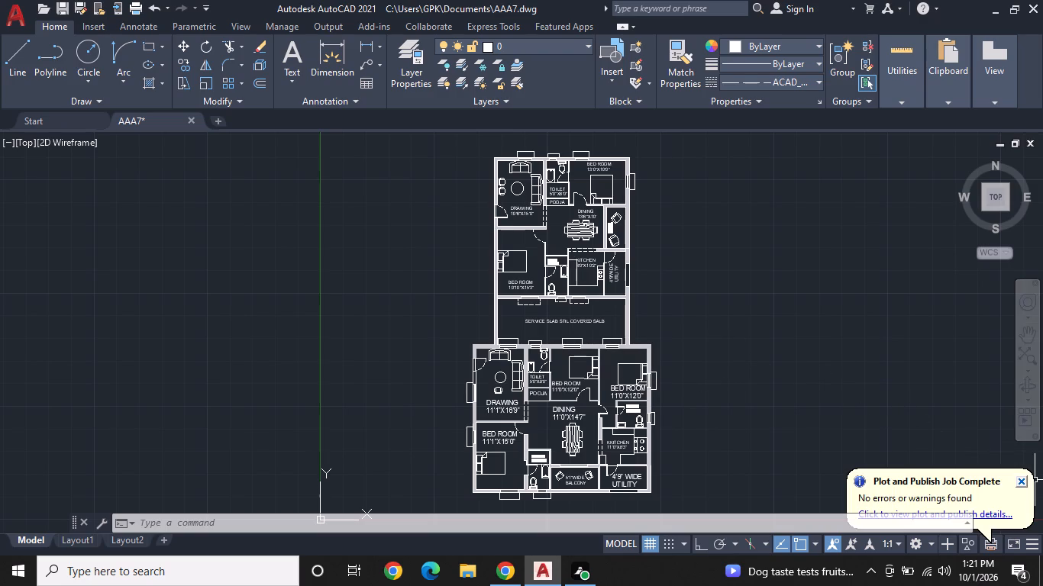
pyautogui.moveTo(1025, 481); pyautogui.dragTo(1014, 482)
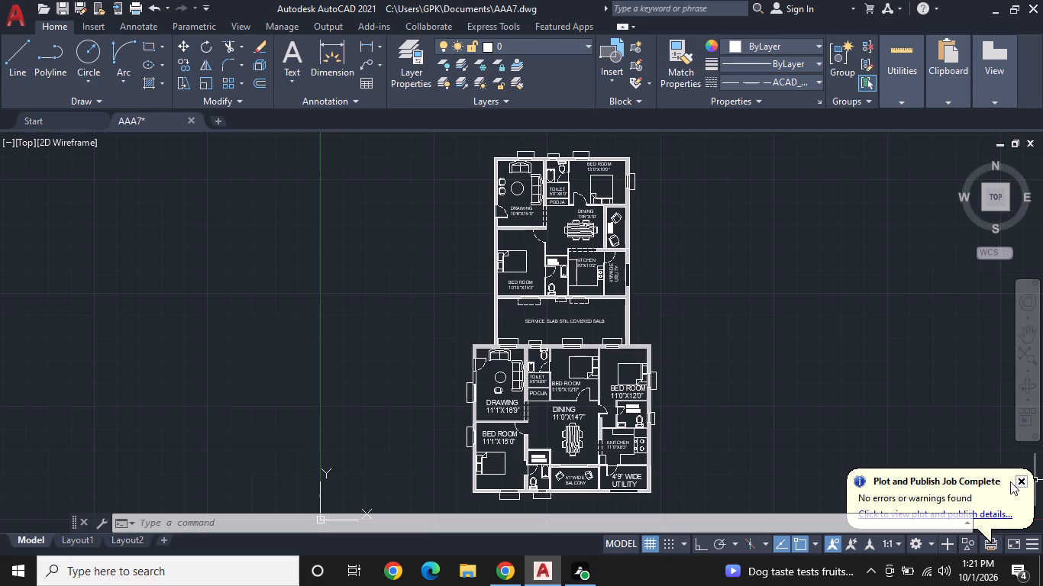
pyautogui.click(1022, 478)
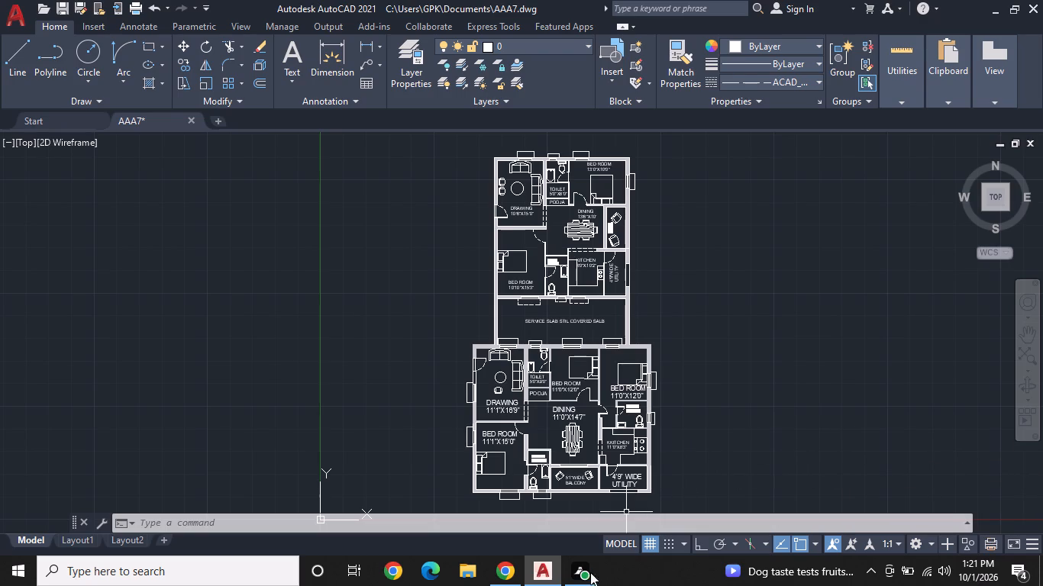